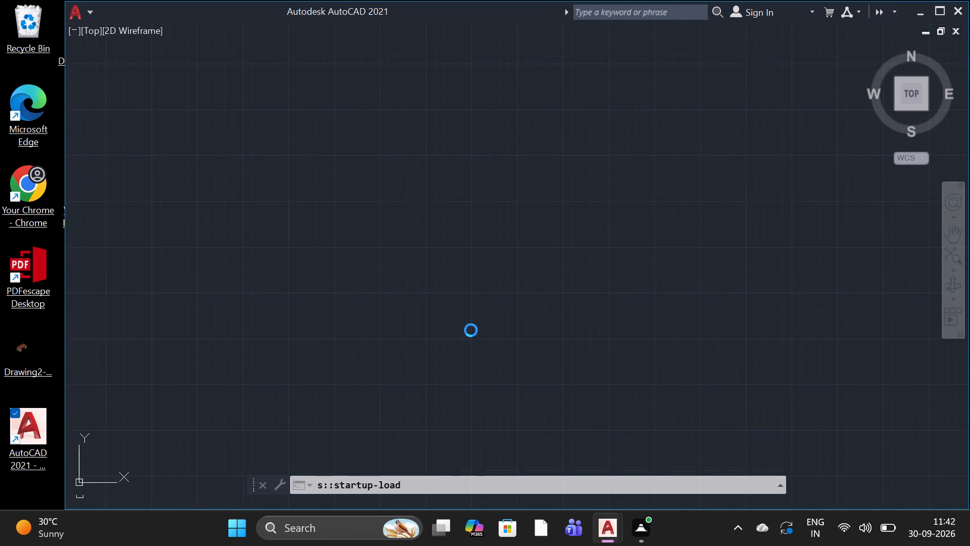
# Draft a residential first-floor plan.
# Turn on command history logging for the drawing with LOGFILEON.
pyautogui.click(387, 480)
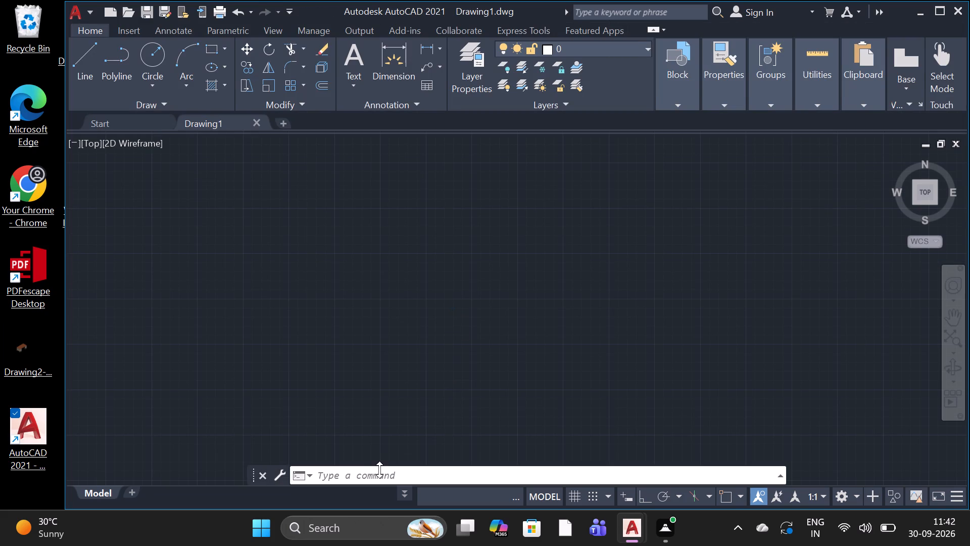
pyautogui.click(380, 470)
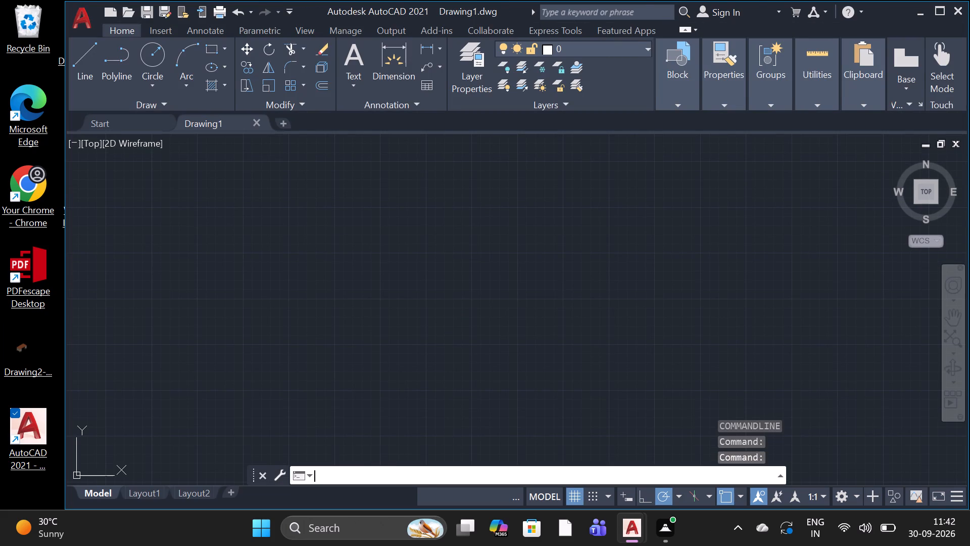
pyautogui.click(375, 478)
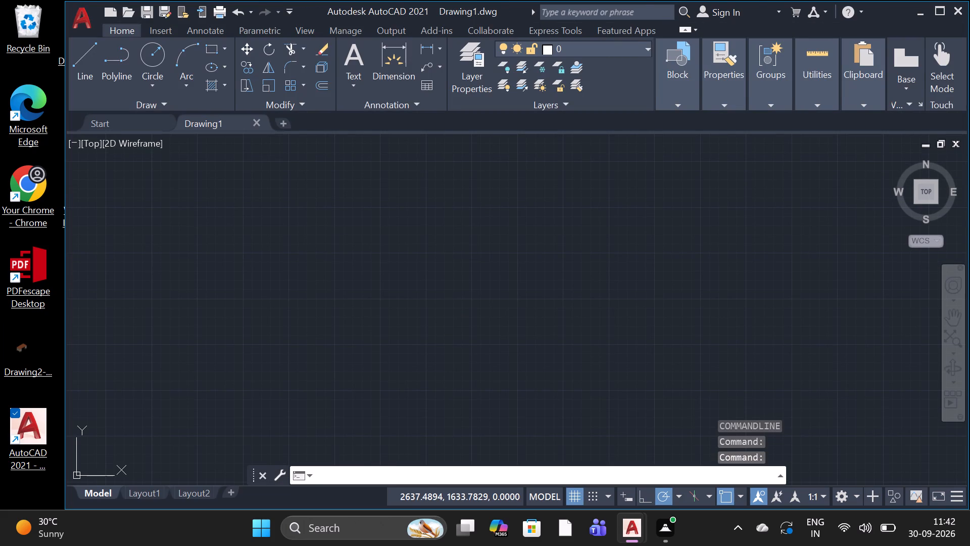
pyautogui.write('lo')
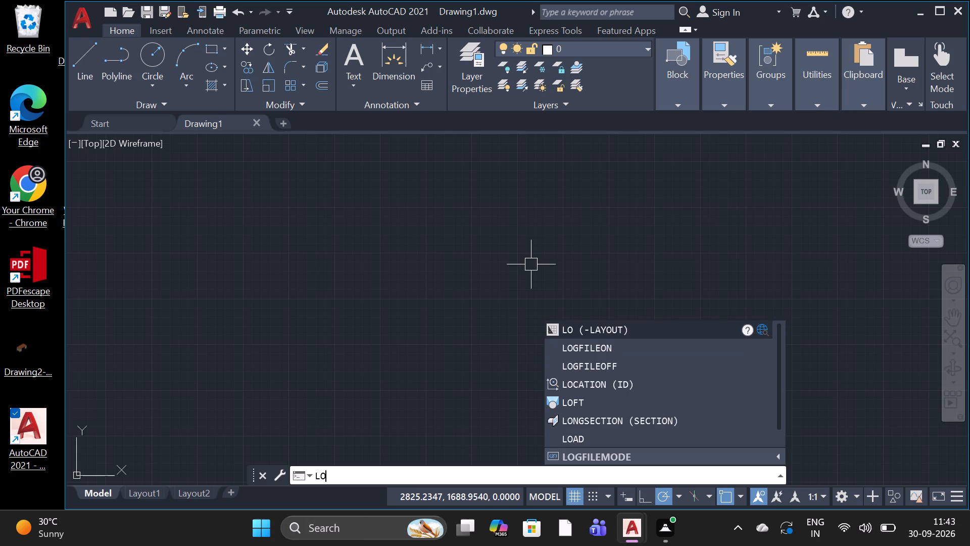
pyautogui.press('g')
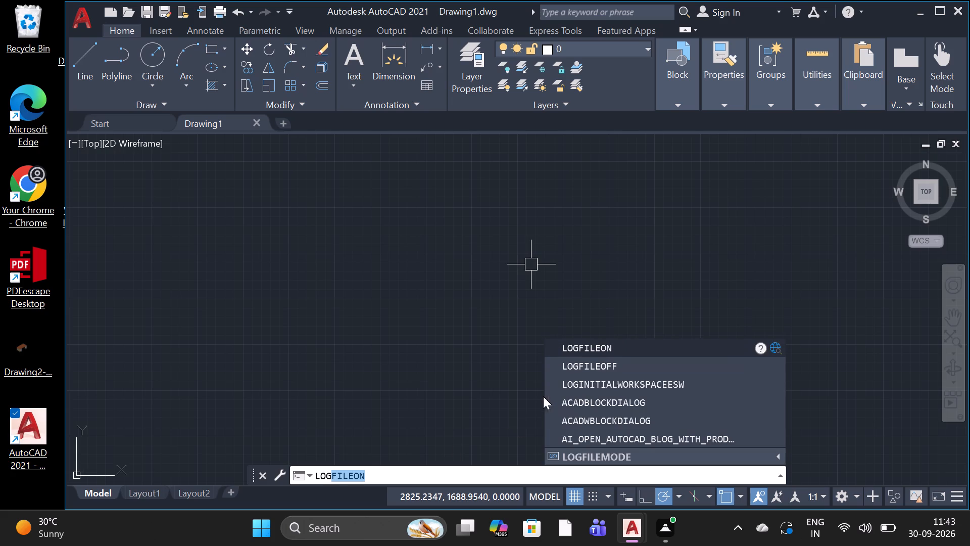
pyautogui.click(582, 346)
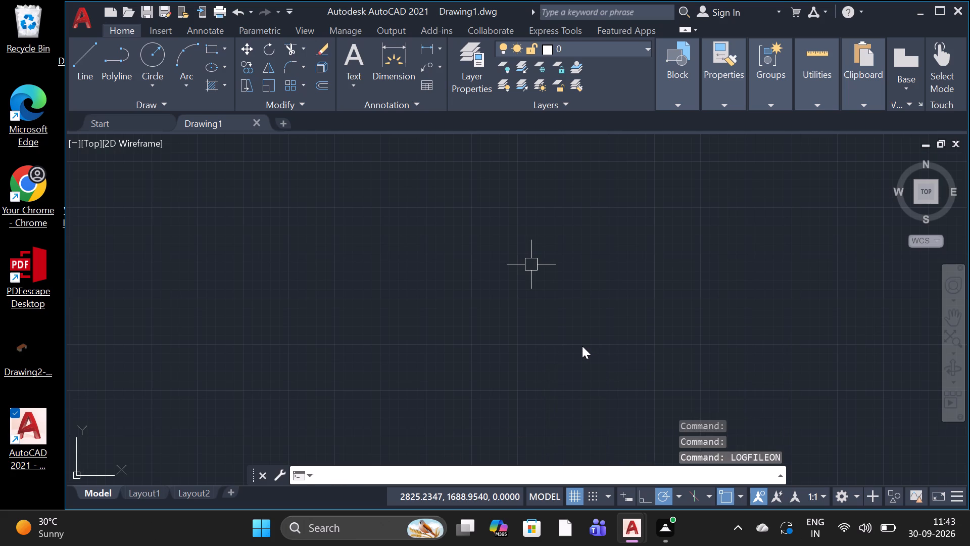
# Set the drawing's insertion scale units to Meters.
pyautogui.write('un')
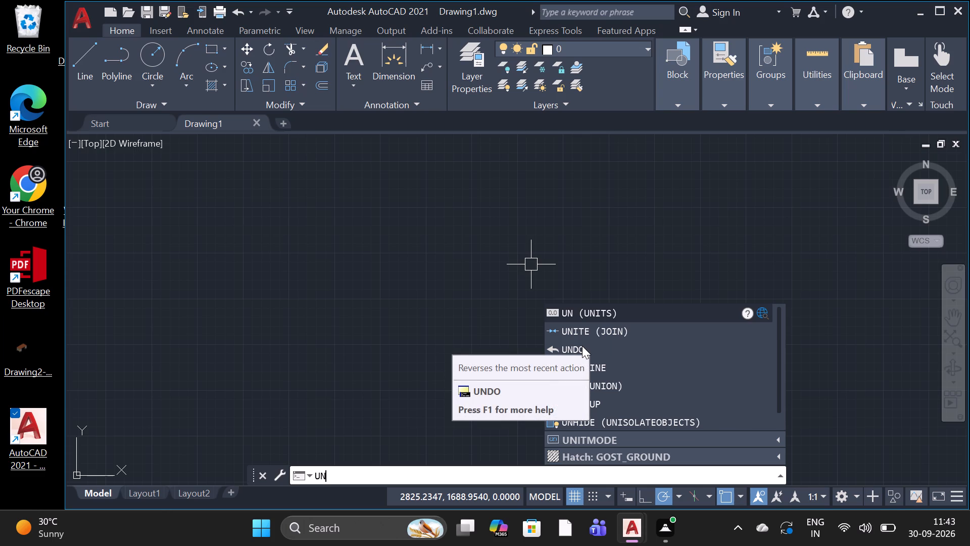
pyautogui.press('space')
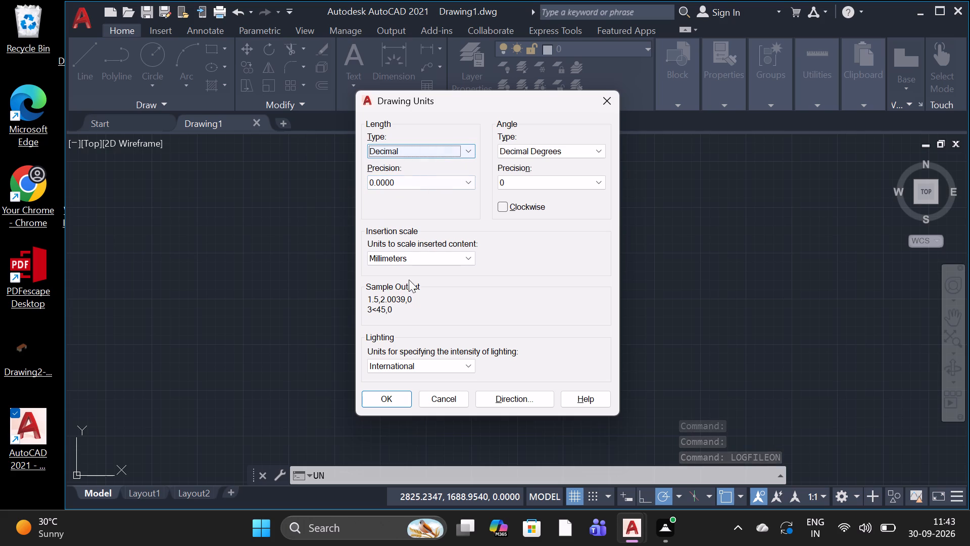
pyautogui.click(431, 255)
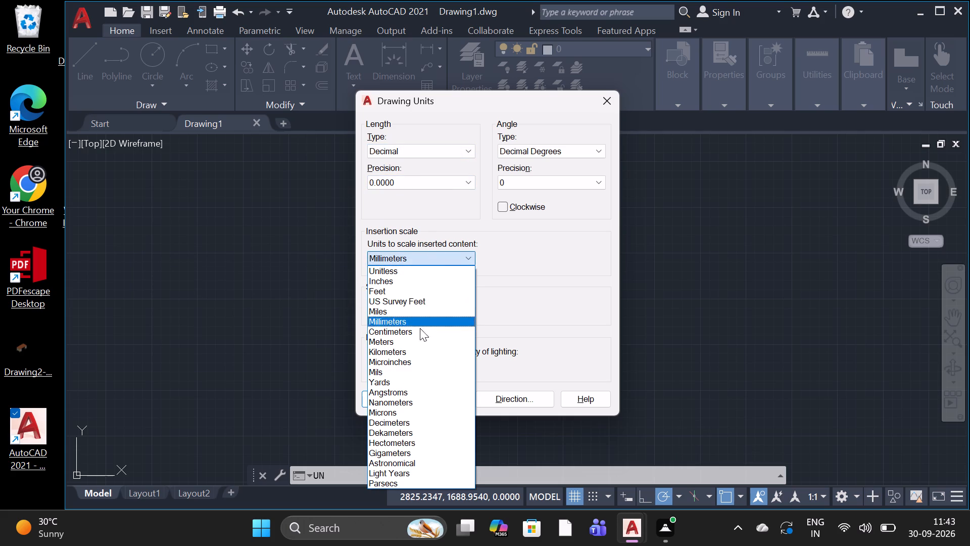
pyautogui.click(419, 343)
pyautogui.click(396, 398)
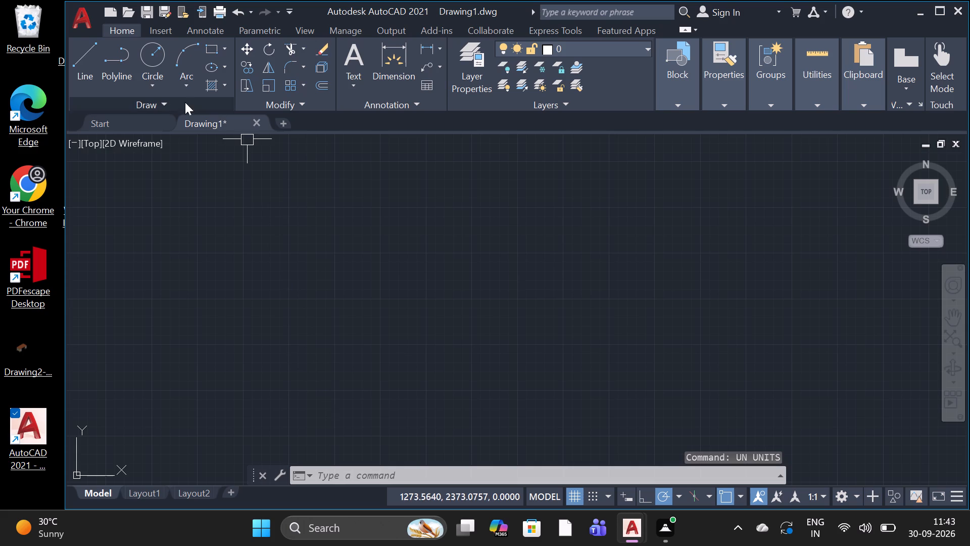
# Draw connected lines for a rectangle's top edge, 1.52 long to the east, and its east edge, 1.83 long downward.
pyautogui.click(96, 61)
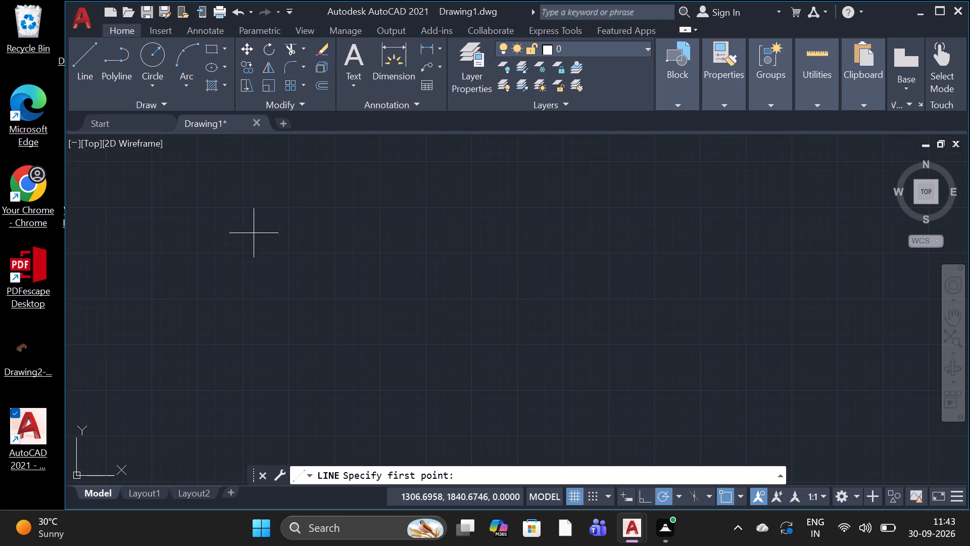
pyautogui.click(247, 189)
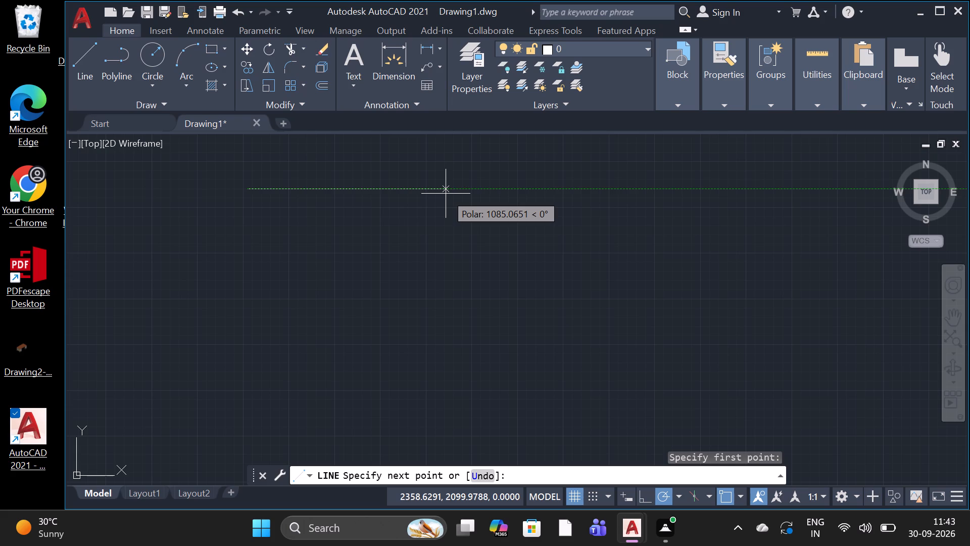
pyautogui.press('1')
pyautogui.press('.')
pyautogui.write('52')
pyautogui.press('space')
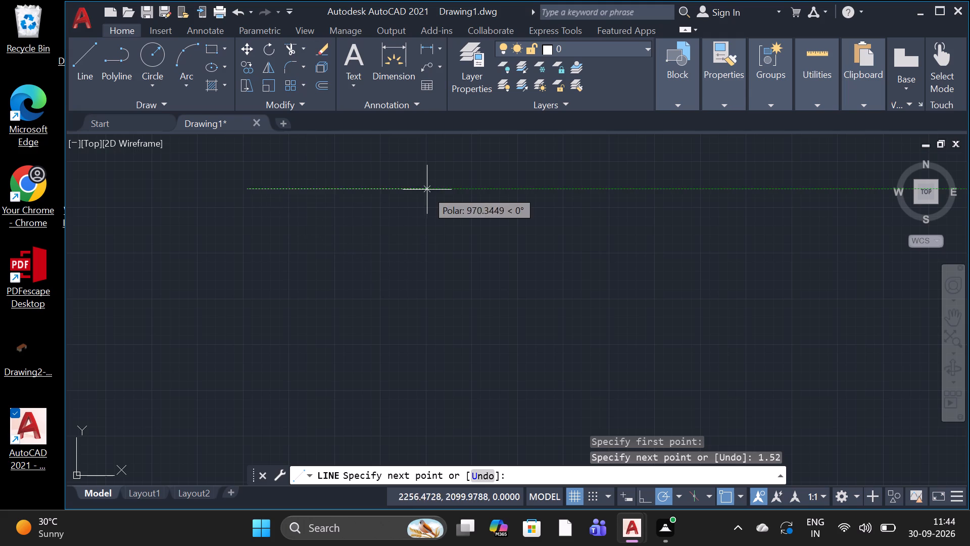
pyautogui.scroll(3, 215, 172)
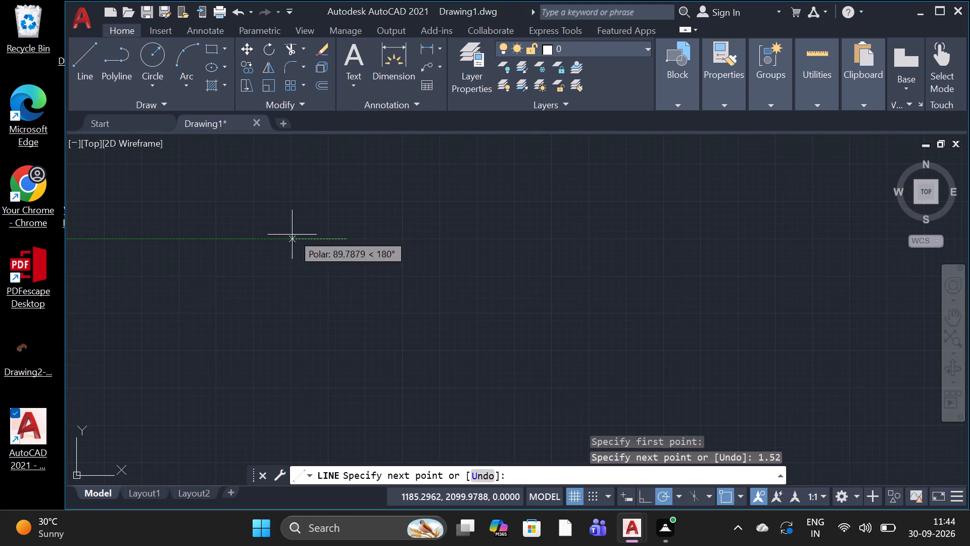
pyautogui.scroll(3, 296, 230)
pyautogui.scroll(3, 516, 285)
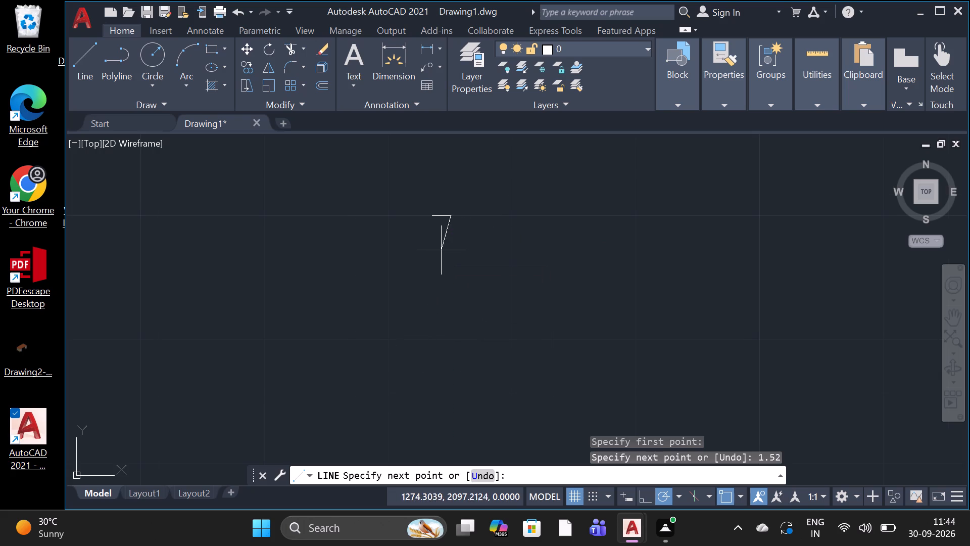
pyautogui.scroll(2, 441, 250)
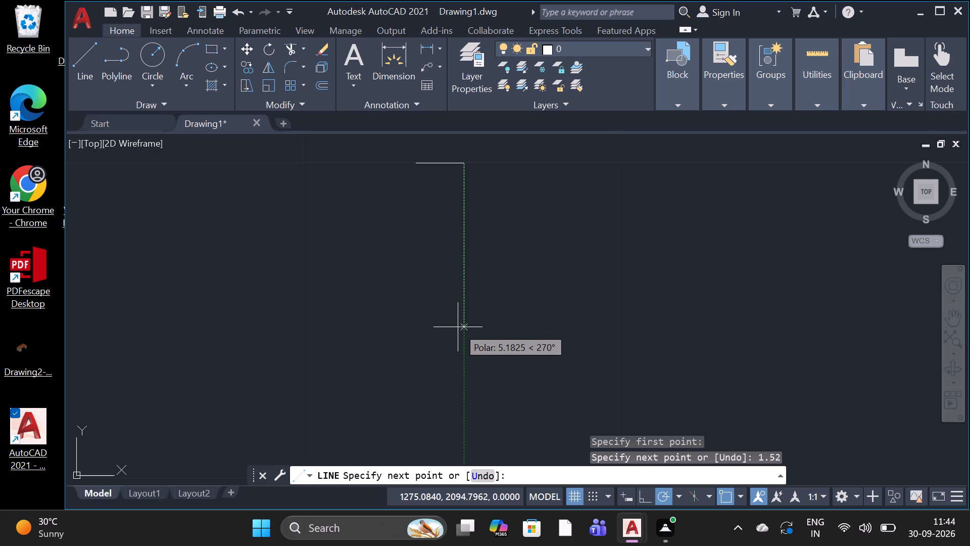
pyautogui.press('1')
pyautogui.press('.')
pyautogui.write('83')
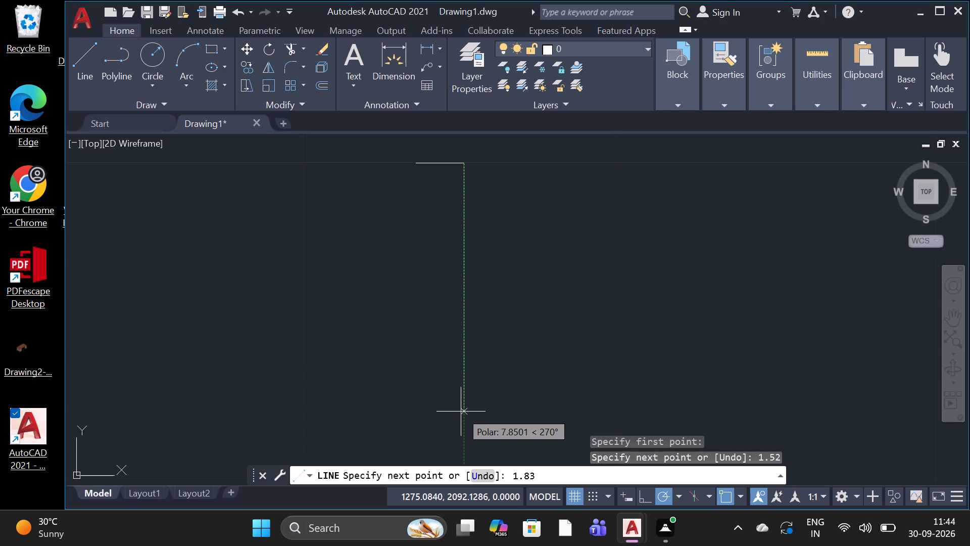
pyautogui.press('space')
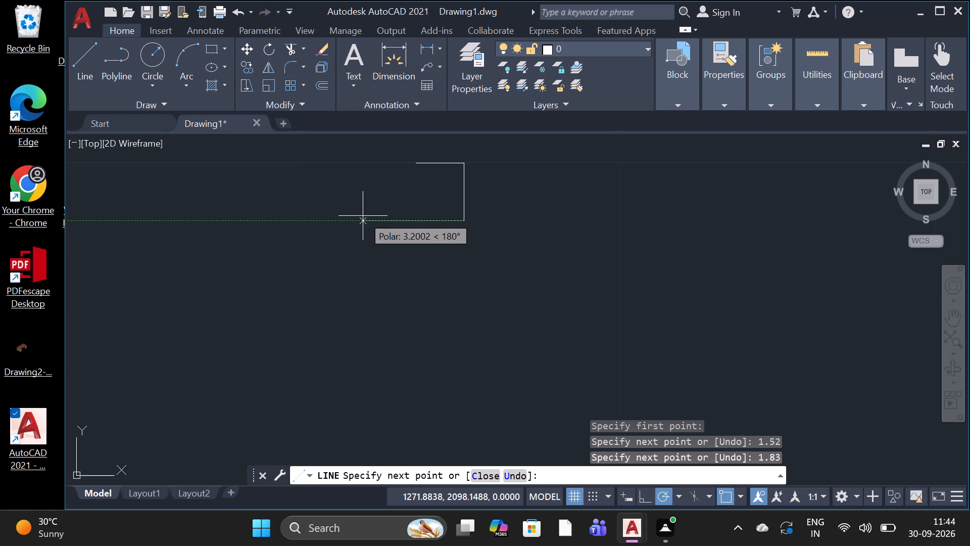
# Complete the rectangle with a 1.52 bottom edge running west and a 1.83 edge running up to the starting corner.
pyautogui.press('1')
pyautogui.press('.')
pyautogui.write('52')
pyautogui.press('space')
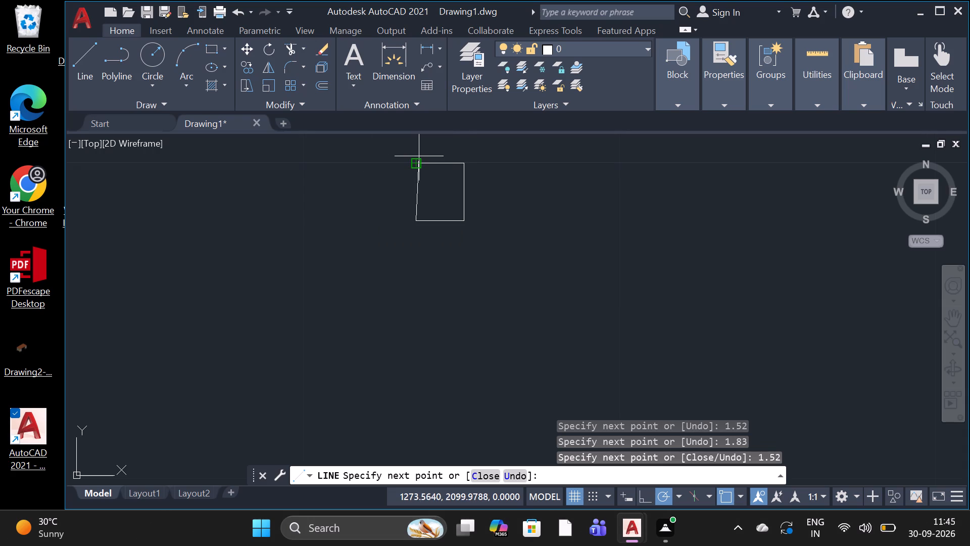
pyautogui.scroll(2, 418, 156)
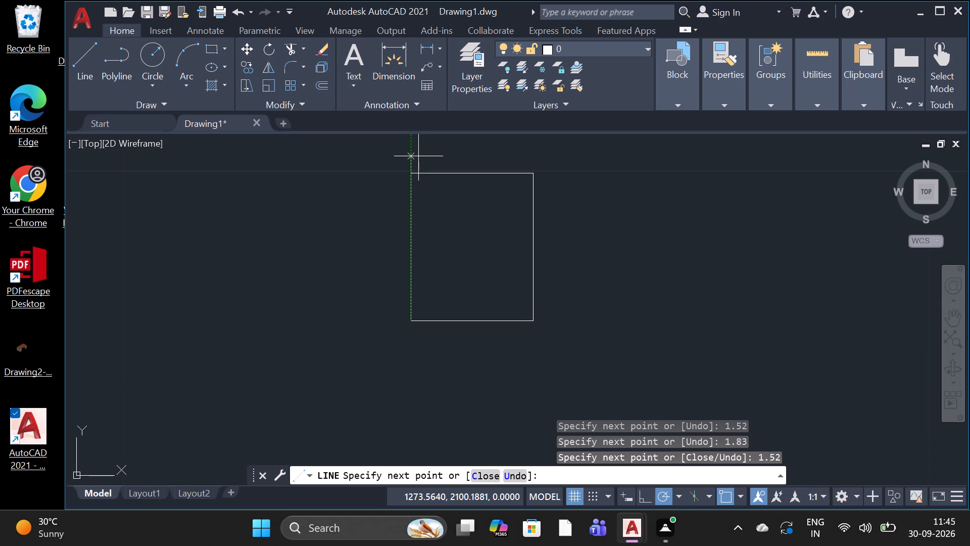
pyautogui.press('1')
pyautogui.press('.')
pyautogui.write('83')
pyautogui.press('space')
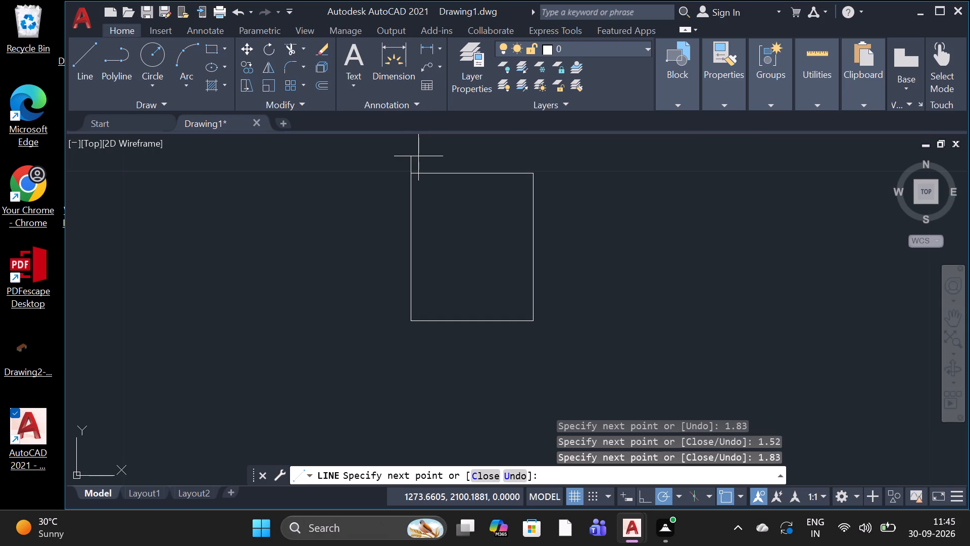
pyautogui.press('space')
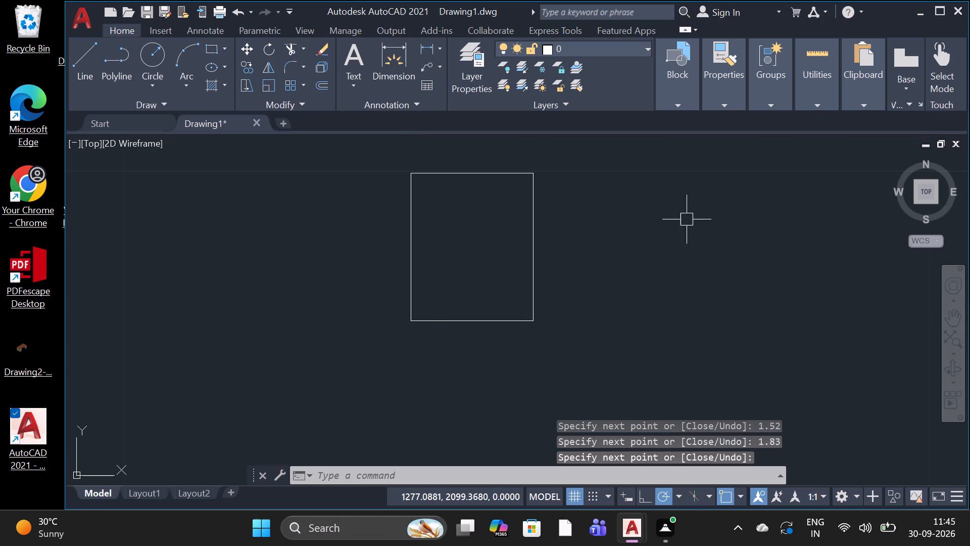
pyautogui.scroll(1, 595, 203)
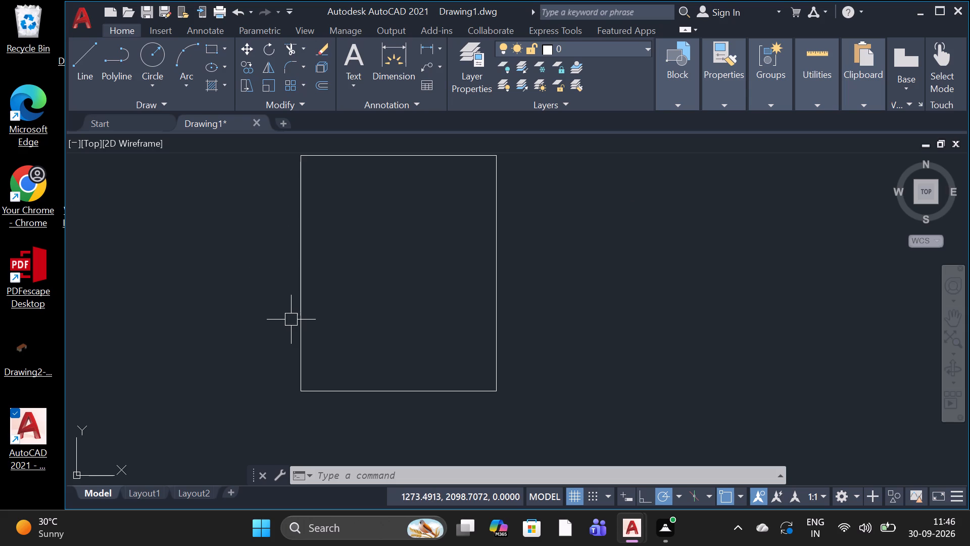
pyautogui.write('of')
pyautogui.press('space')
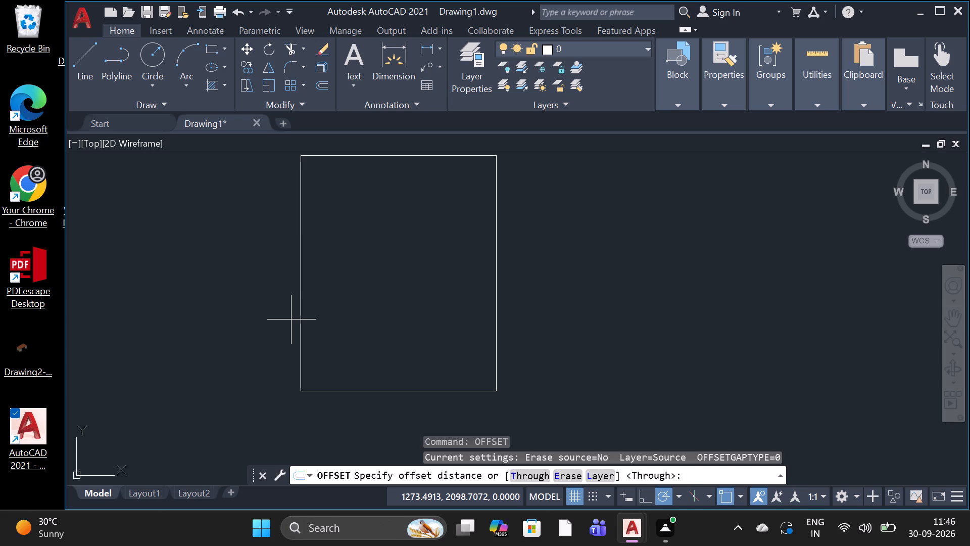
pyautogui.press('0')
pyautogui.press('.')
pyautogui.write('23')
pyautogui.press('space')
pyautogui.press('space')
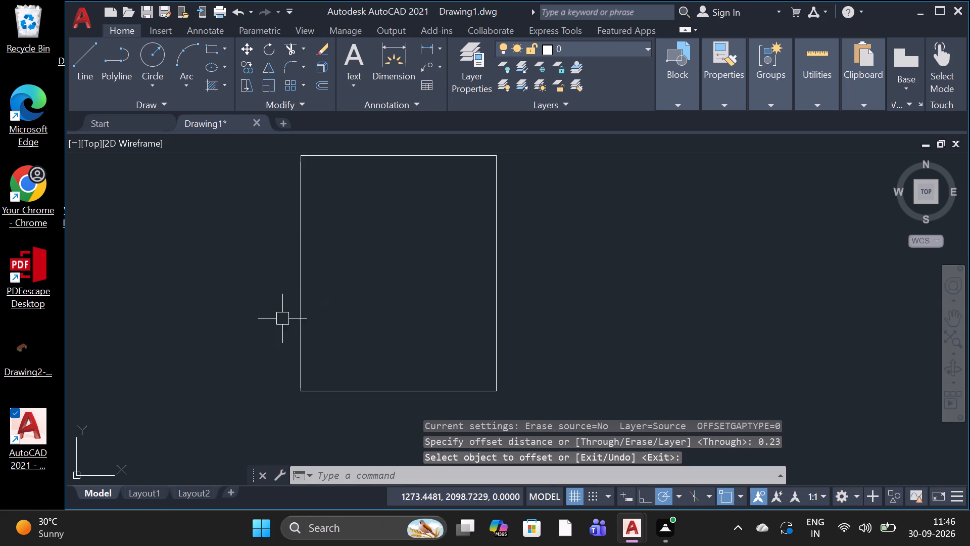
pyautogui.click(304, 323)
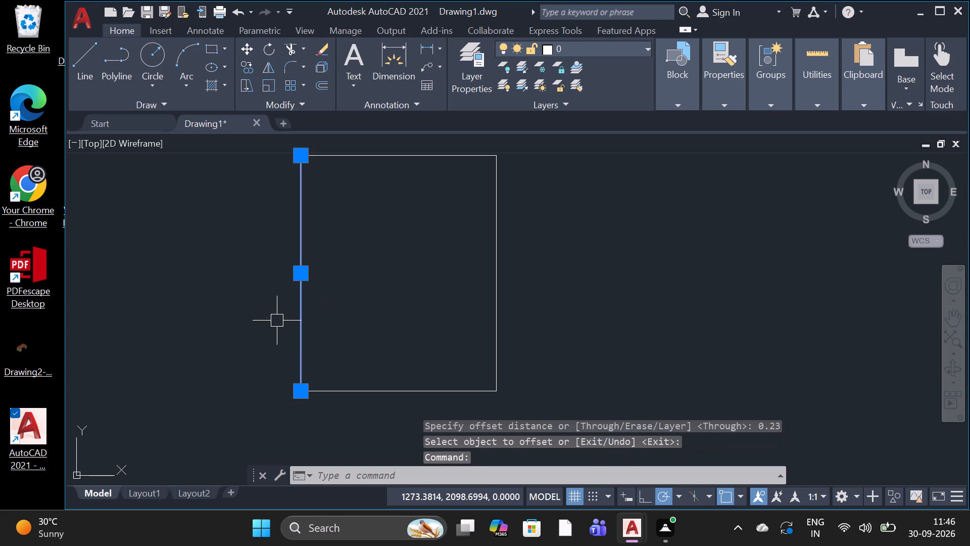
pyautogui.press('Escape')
# Offset the rectangle's west edge outward by 0.23.
pyautogui.press('o')
pyautogui.write('f')
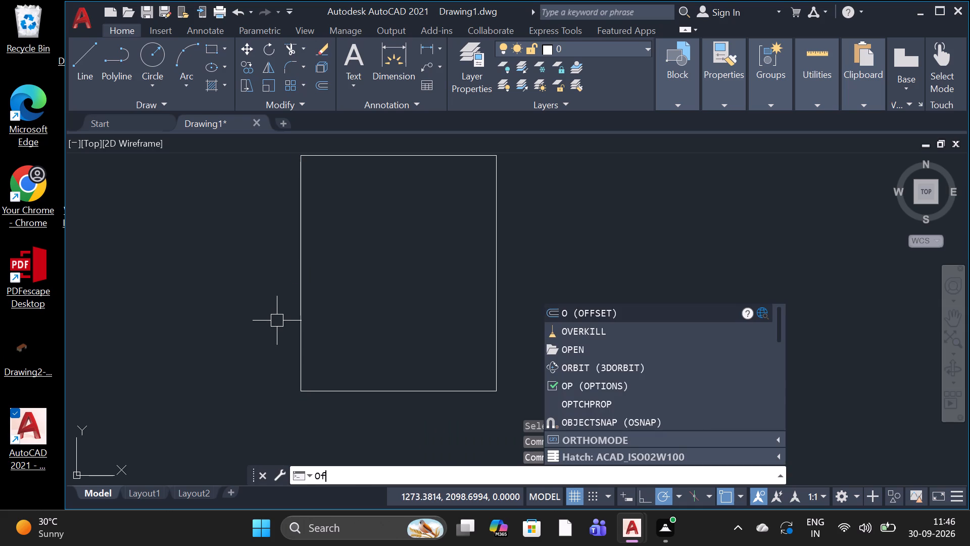
pyautogui.press('space')
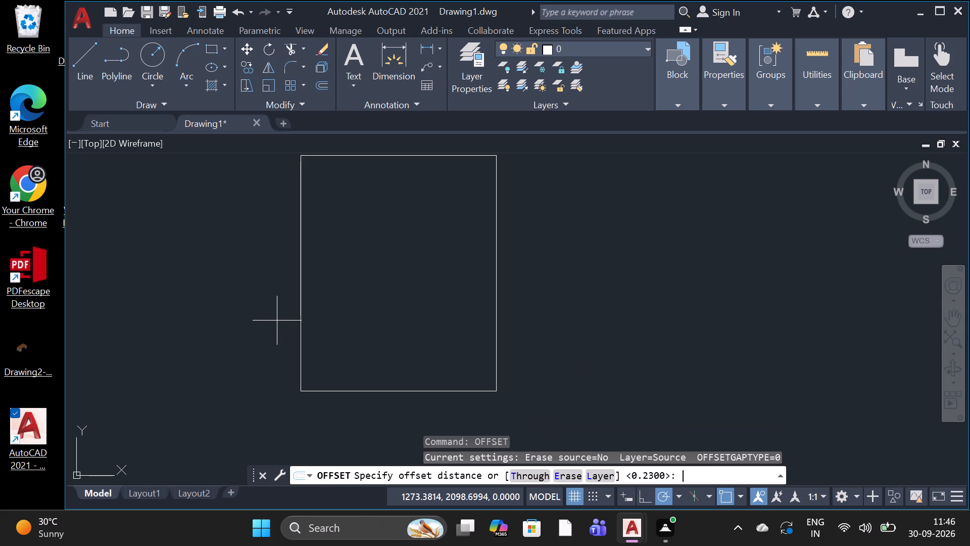
pyautogui.write('0.')
pyautogui.write('23')
pyautogui.press('space')
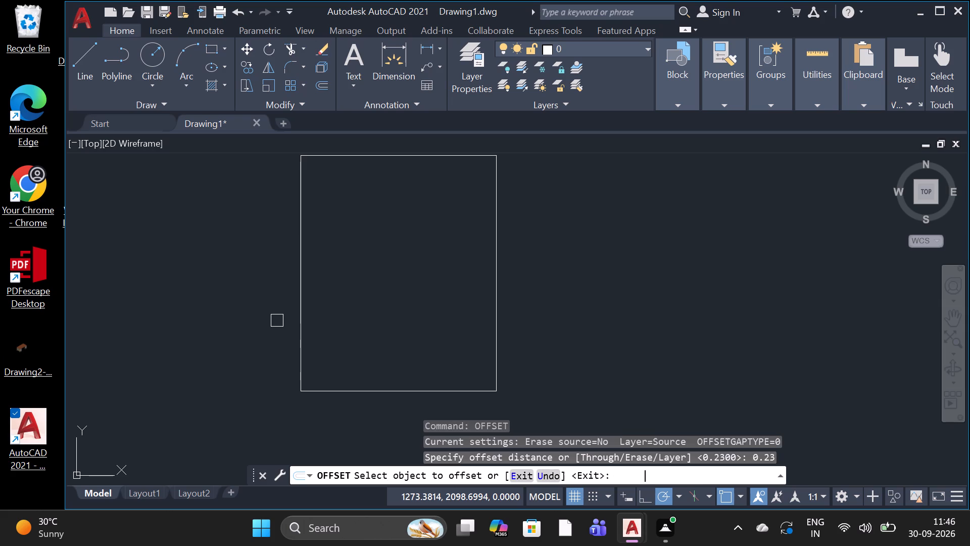
pyautogui.click(303, 289)
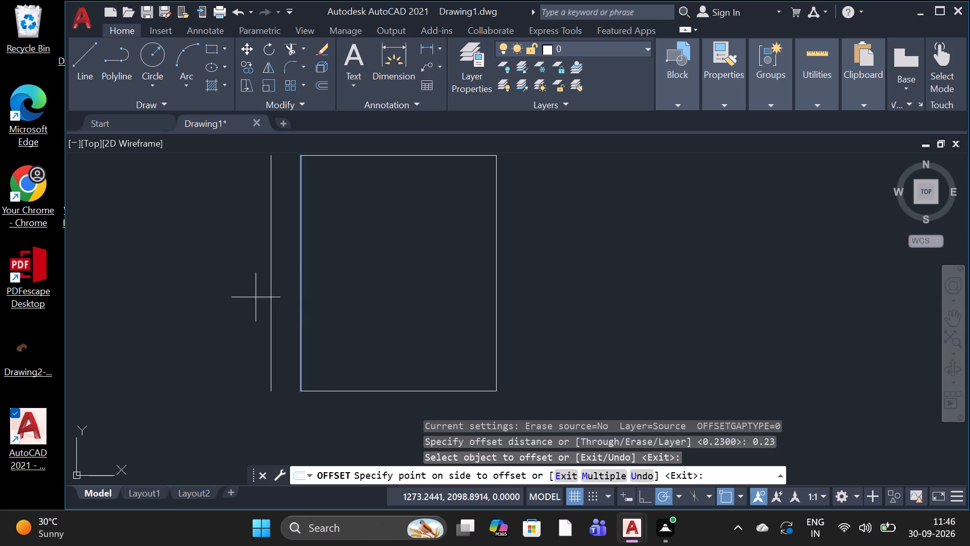
pyautogui.click(238, 300)
# Offset the rectangle's top edge outward by the same 0.23 distance and end the Offset command.
pyautogui.scroll(-2, 312, 357)
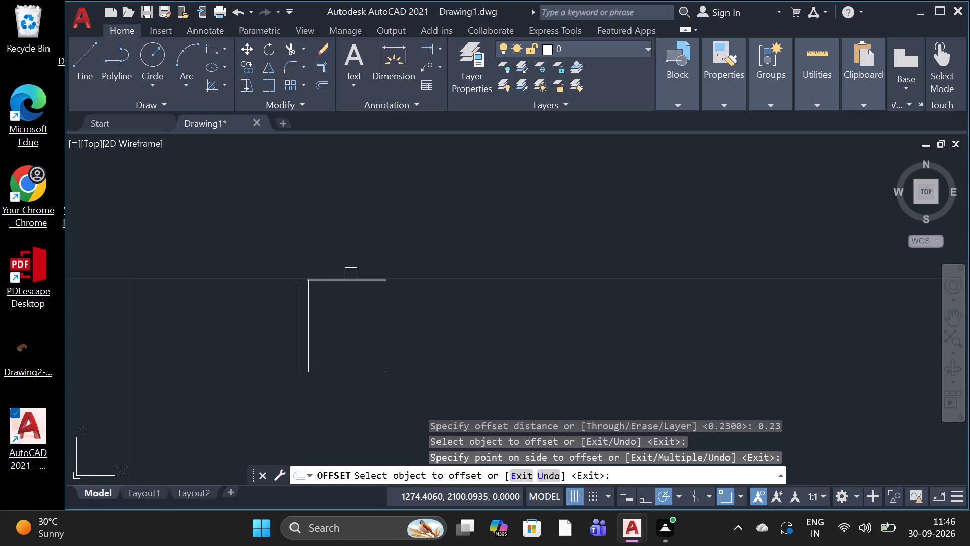
pyautogui.scroll(2, 351, 274)
pyautogui.click(352, 284)
pyautogui.click(354, 257)
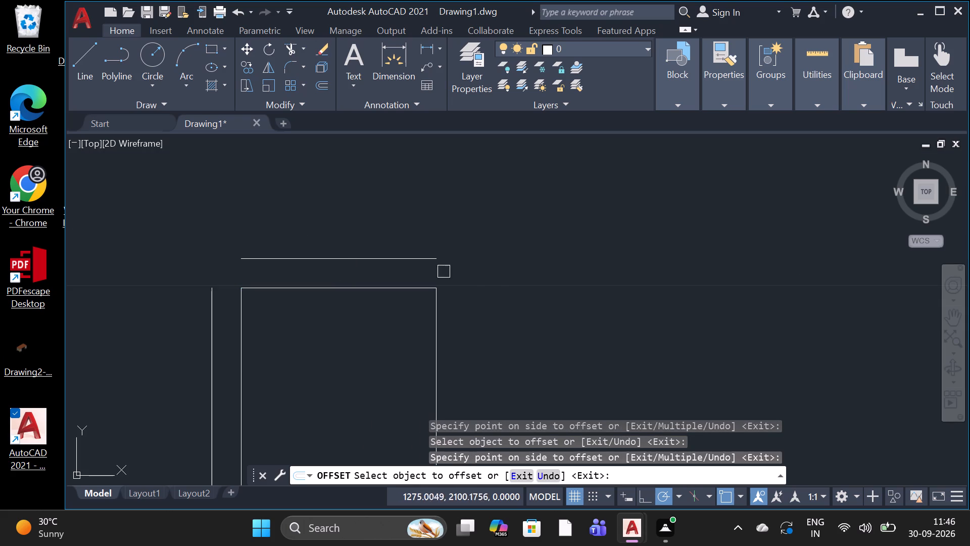
pyautogui.scroll(-2, 494, 295)
pyautogui.scroll(-1, 445, 355)
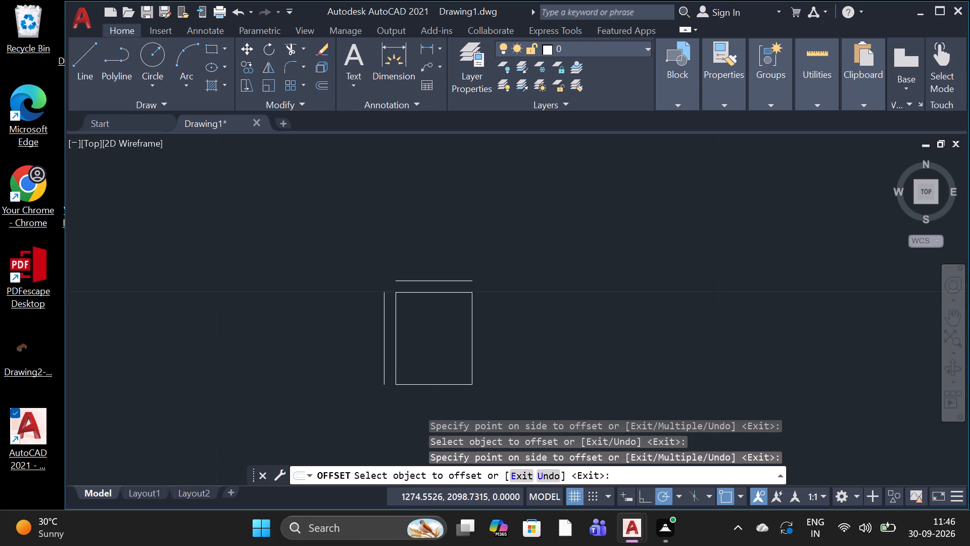
pyautogui.scroll(-1, 447, 388)
pyautogui.scroll(3, 447, 391)
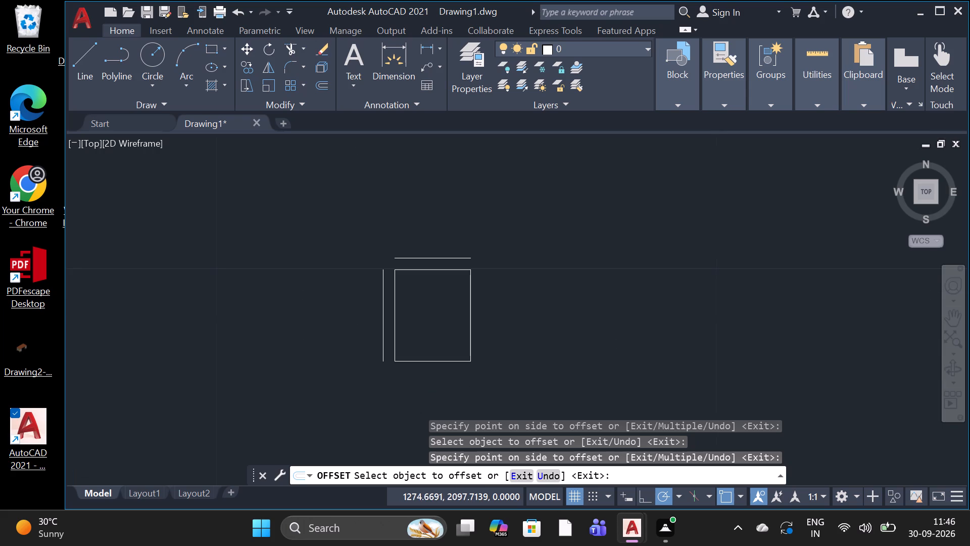
pyautogui.press('Escape')
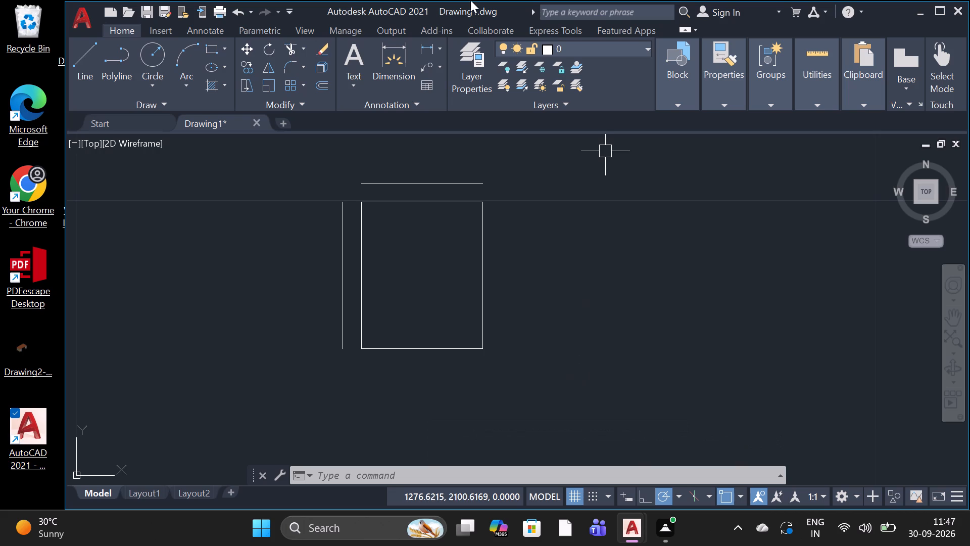
pyautogui.press('Escape')
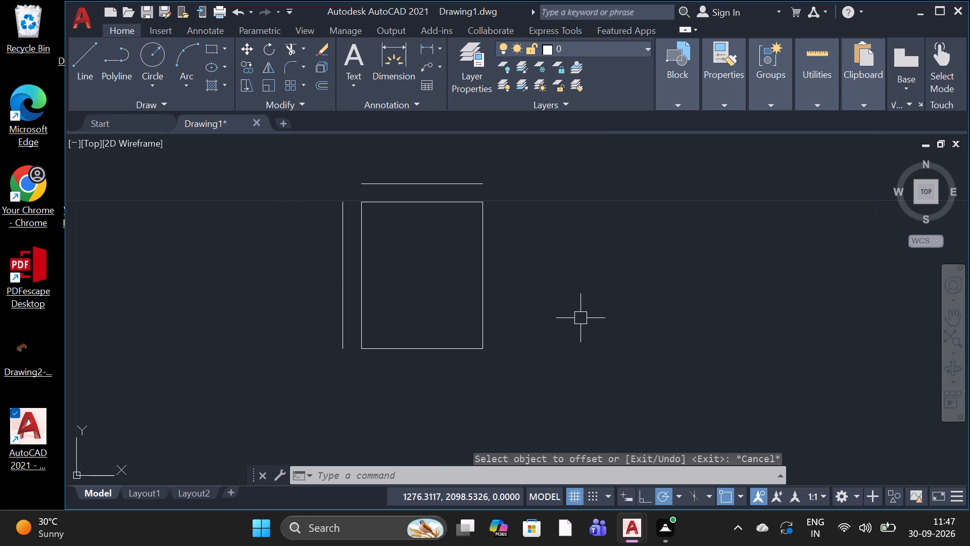
# Offset the rectangle's east edge outward by 0.1143.
pyautogui.press('0')
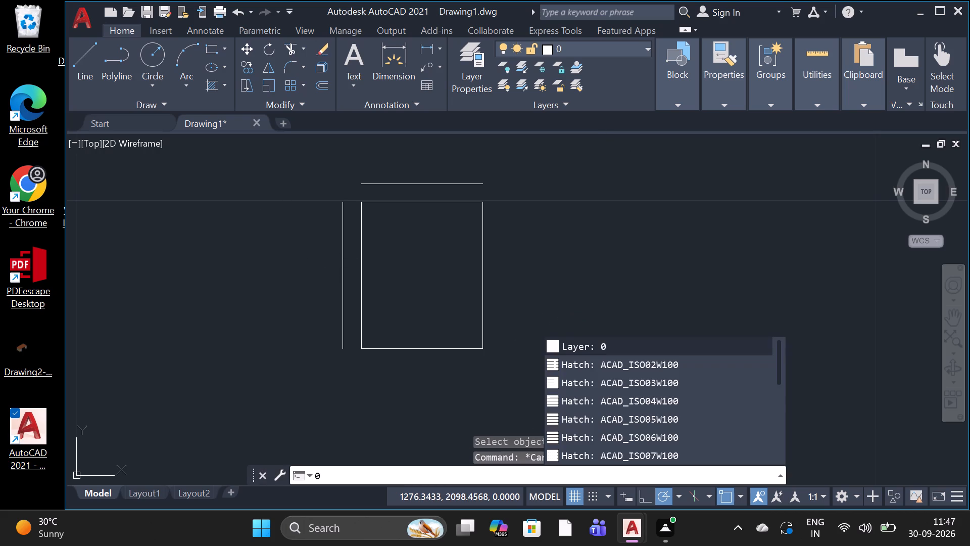
pyautogui.press('Escape')
pyautogui.press('o')
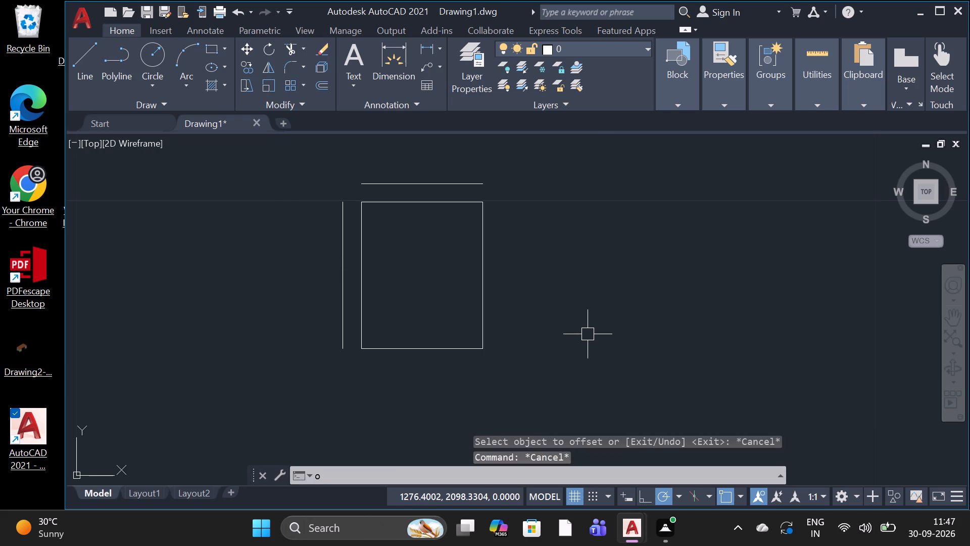
pyautogui.write('f')
pyautogui.press('space')
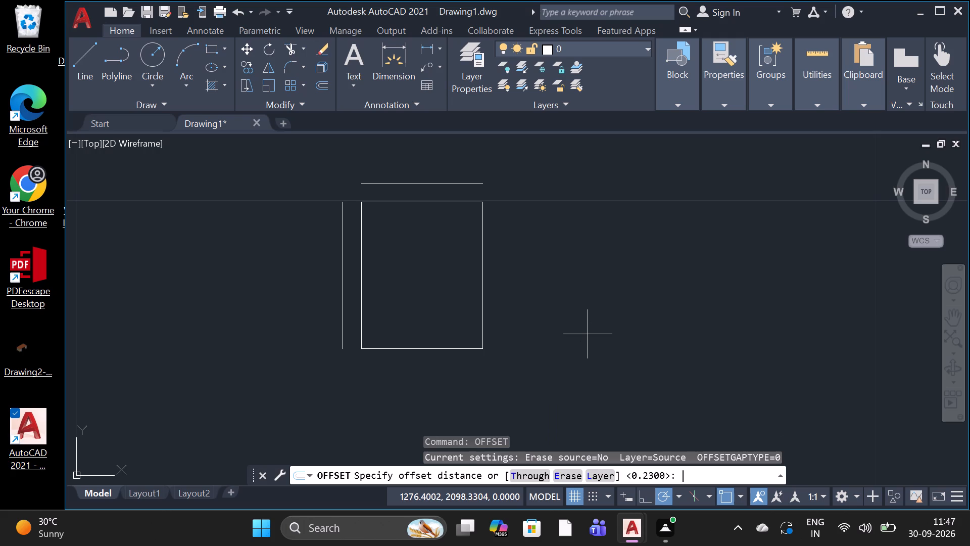
pyautogui.write('0.')
pyautogui.write('1143')
pyautogui.press('space')
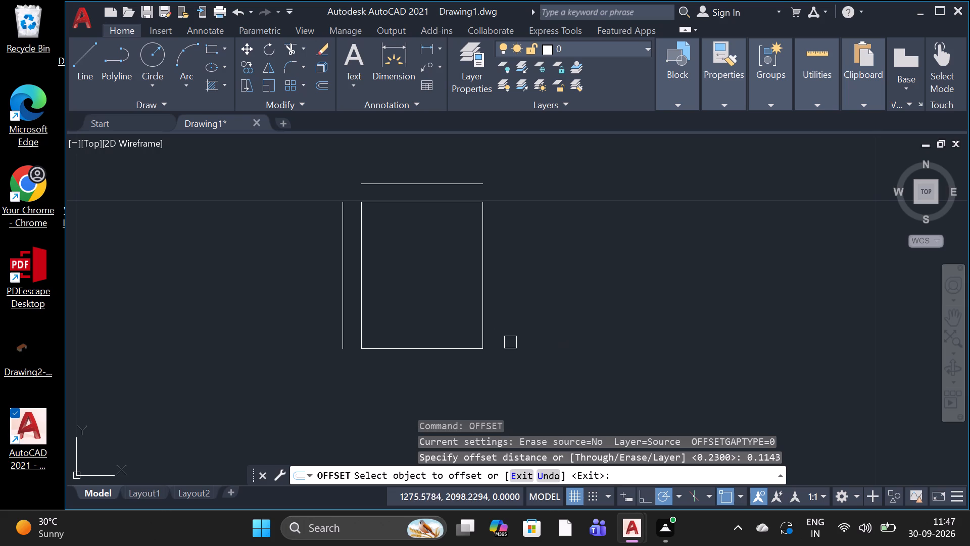
pyautogui.click(477, 320)
pyautogui.click(514, 312)
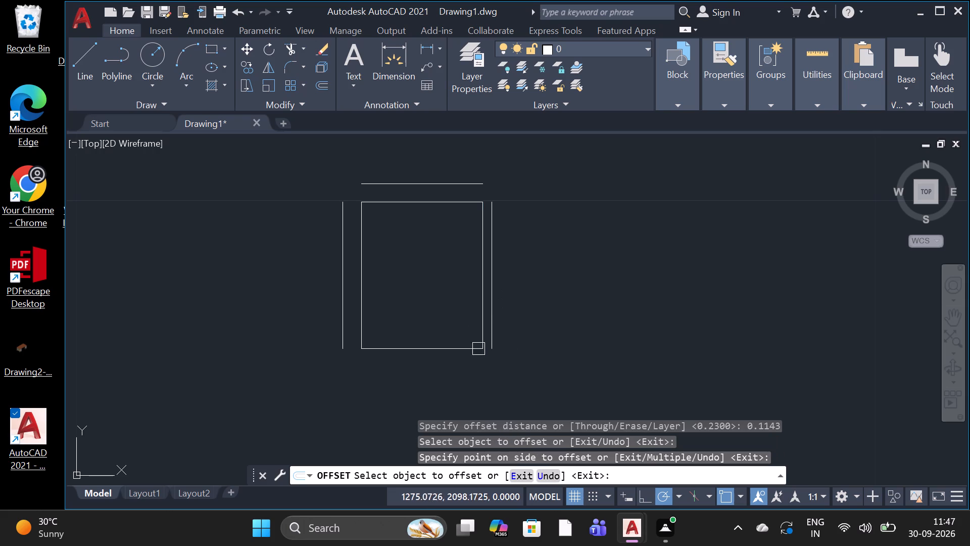
# Offset the rectangle's bottom edge outward by the same 0.1143 distance and end the Offset command.
pyautogui.click(450, 353)
pyautogui.click(445, 370)
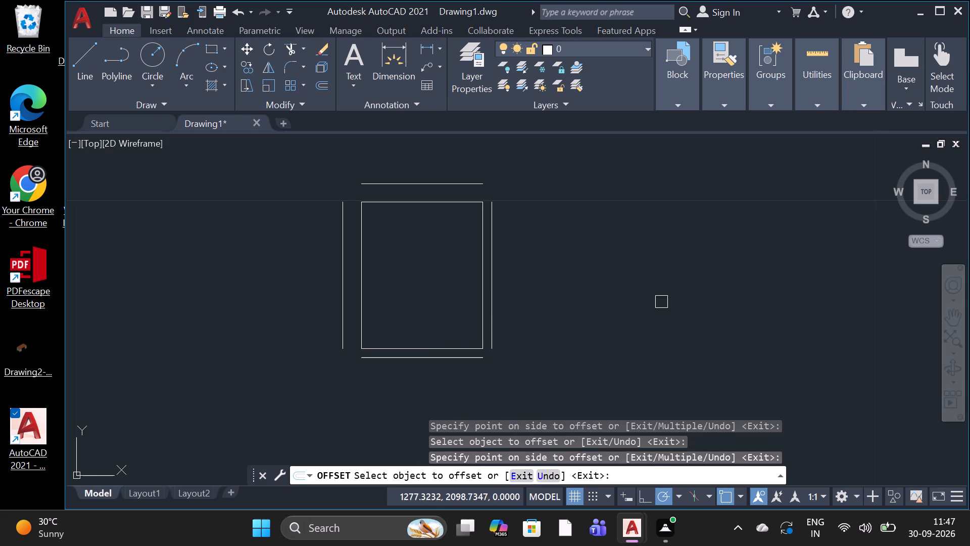
pyautogui.scroll(1, 517, 294)
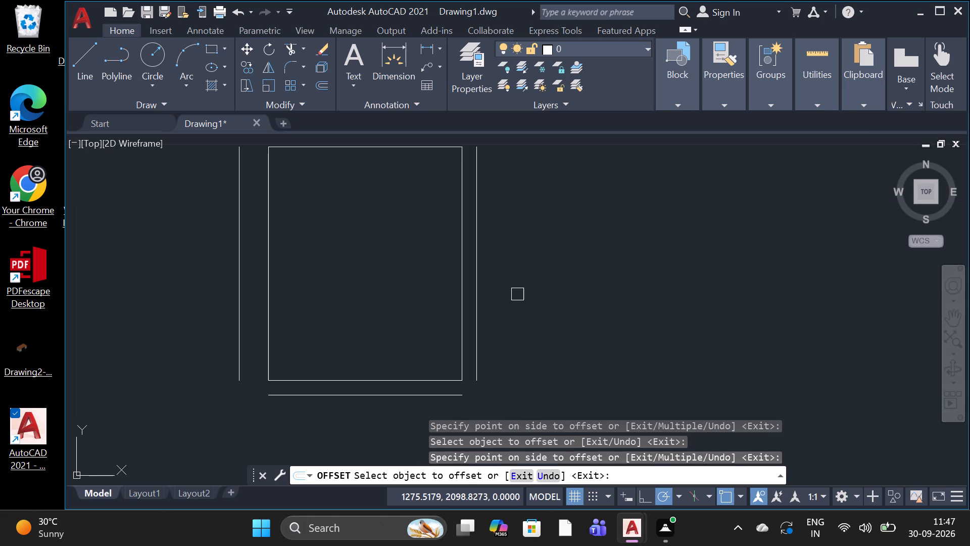
pyautogui.scroll(-1, 520, 285)
pyautogui.press('Escape')
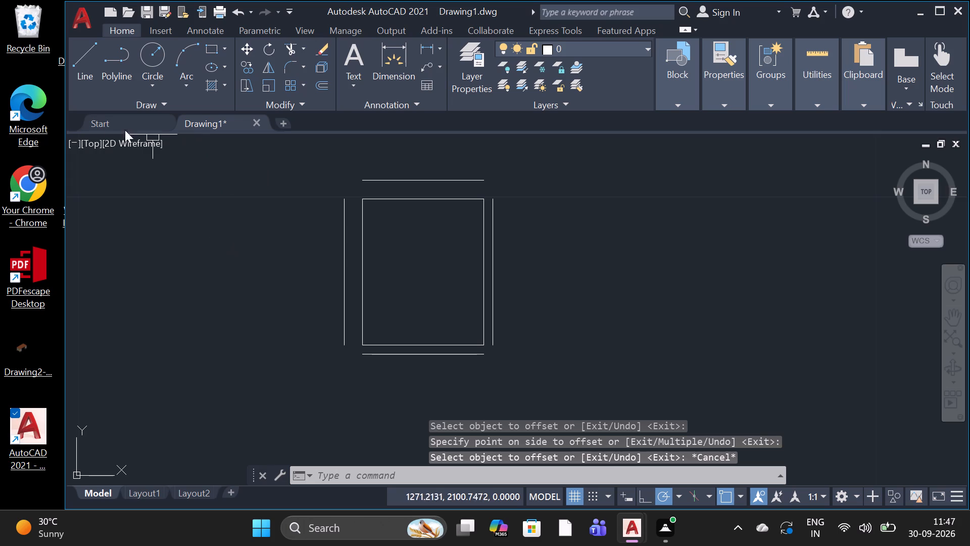
# Draw connected lines from the top end of the east offset line, 2.44 to the east and 1.83 downward.
pyautogui.click(92, 55)
pyautogui.click(499, 208)
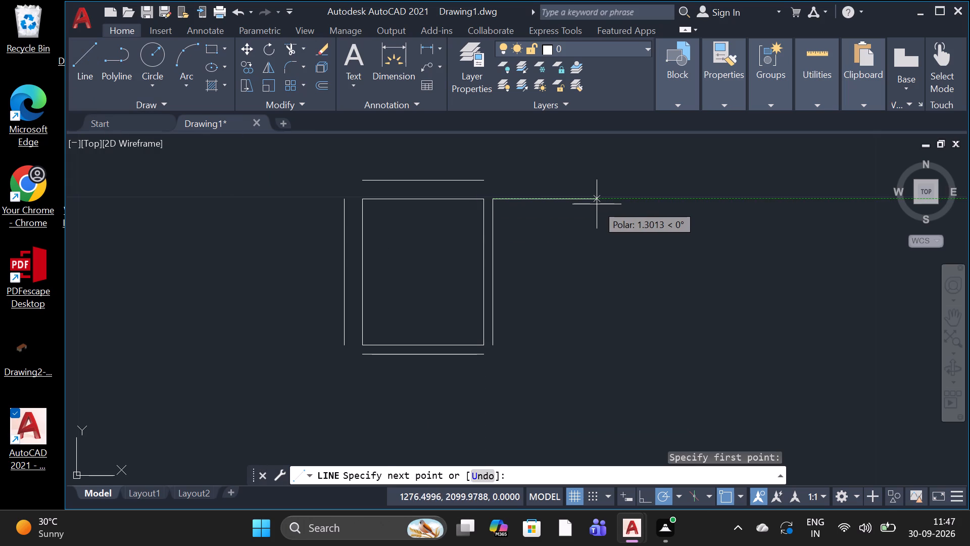
pyautogui.press('2')
pyautogui.write('.44')
pyautogui.press('space')
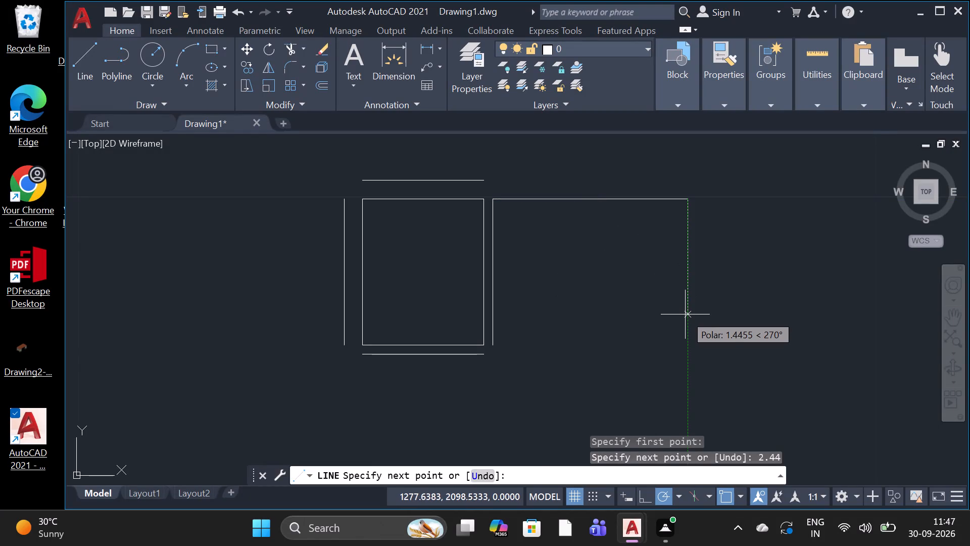
pyautogui.press('1')
pyautogui.press('.')
pyautogui.write('83')
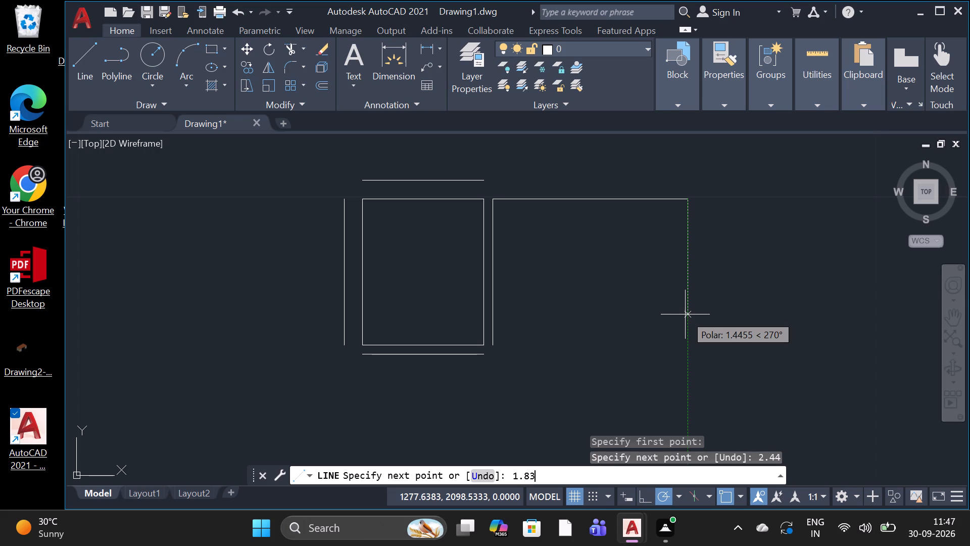
pyautogui.press('space')
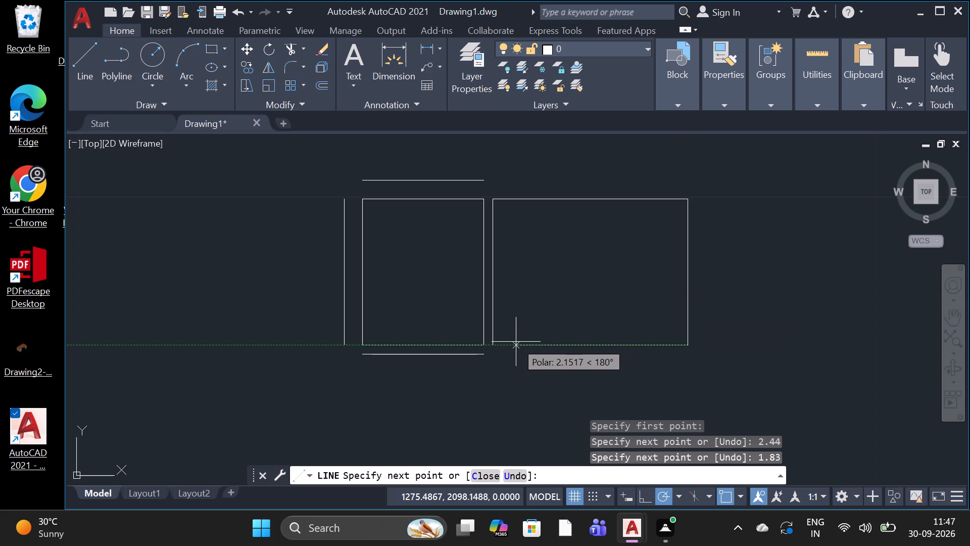
# Close the second room's bottom edge with a 2.44 line to the west and end the Line command.
pyautogui.press('2')
pyautogui.press('.')
pyautogui.write('44')
pyautogui.press('space')
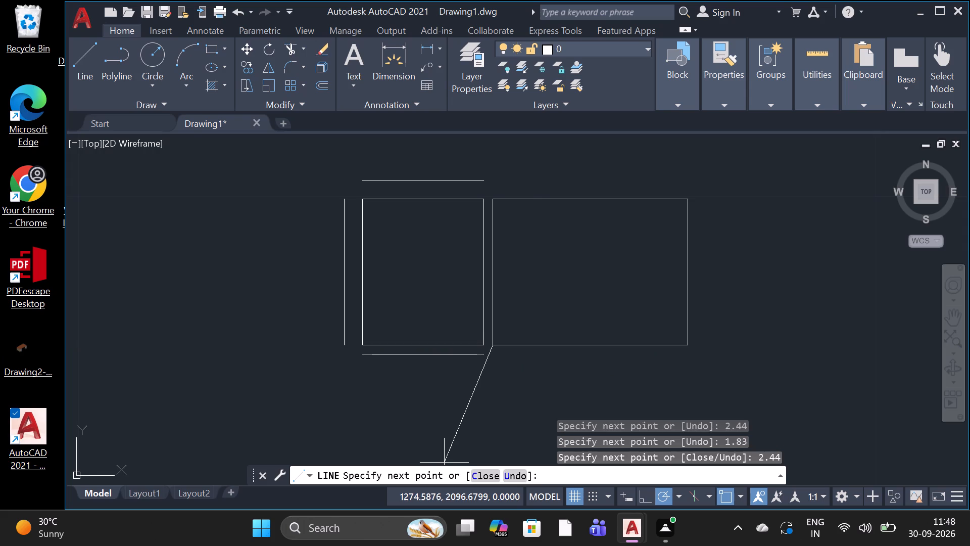
pyautogui.press('space')
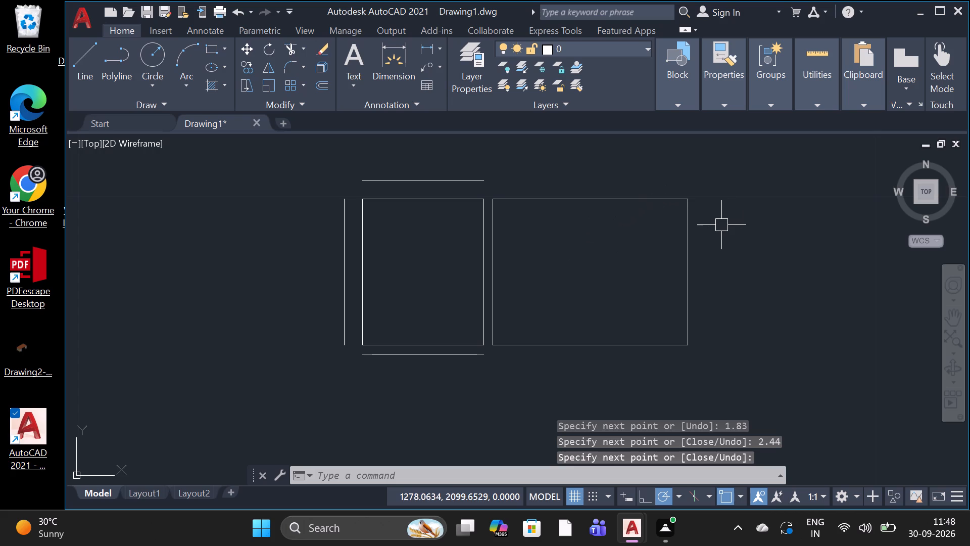
# Offset the 2.44 room's east edge and bottom edge outward by 0.1143.
pyautogui.press('o')
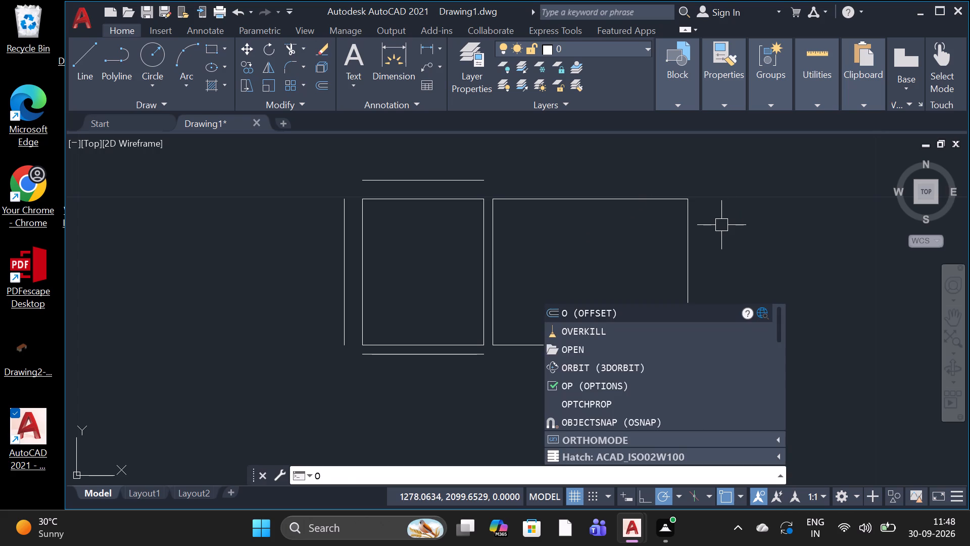
pyautogui.press('f')
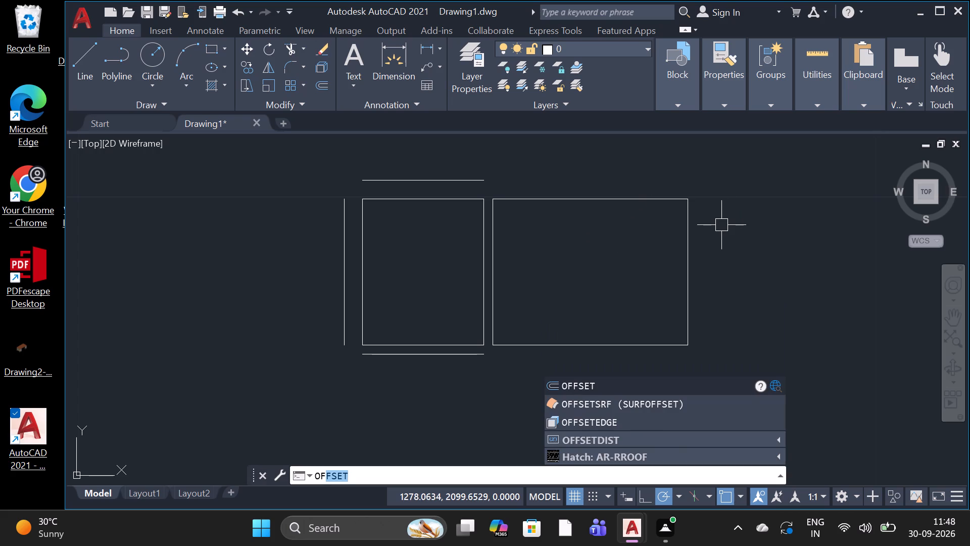
pyautogui.press('space')
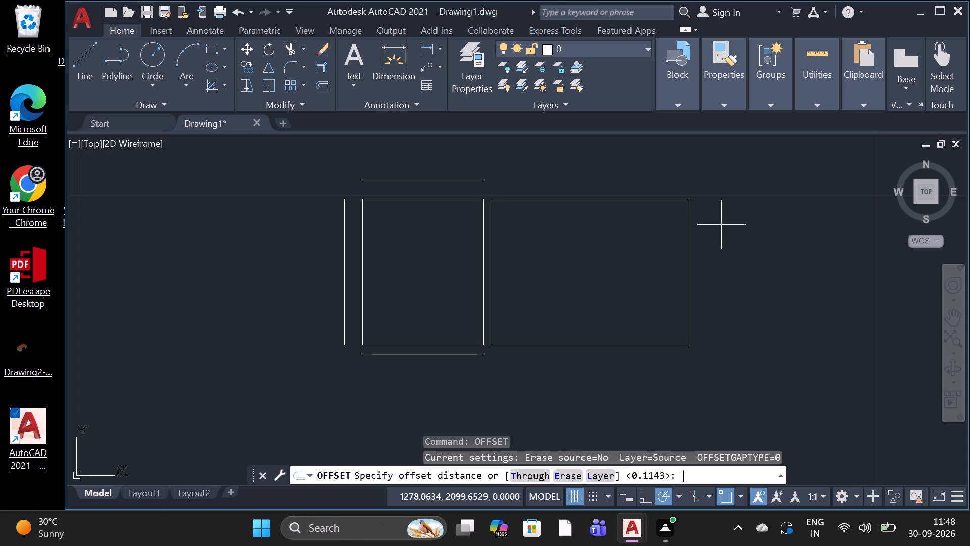
pyautogui.press('space')
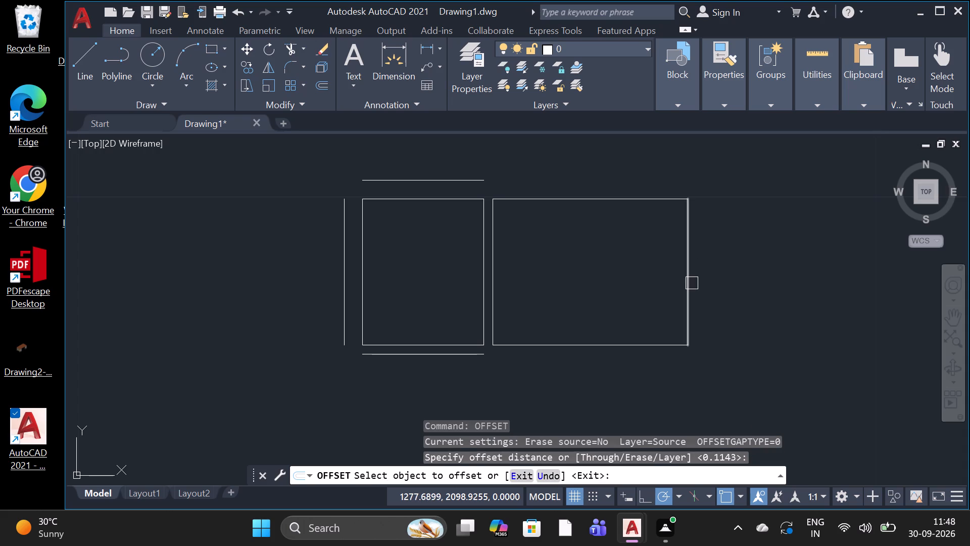
pyautogui.click(692, 283)
pyautogui.click(720, 280)
pyautogui.click(639, 348)
pyautogui.click(647, 387)
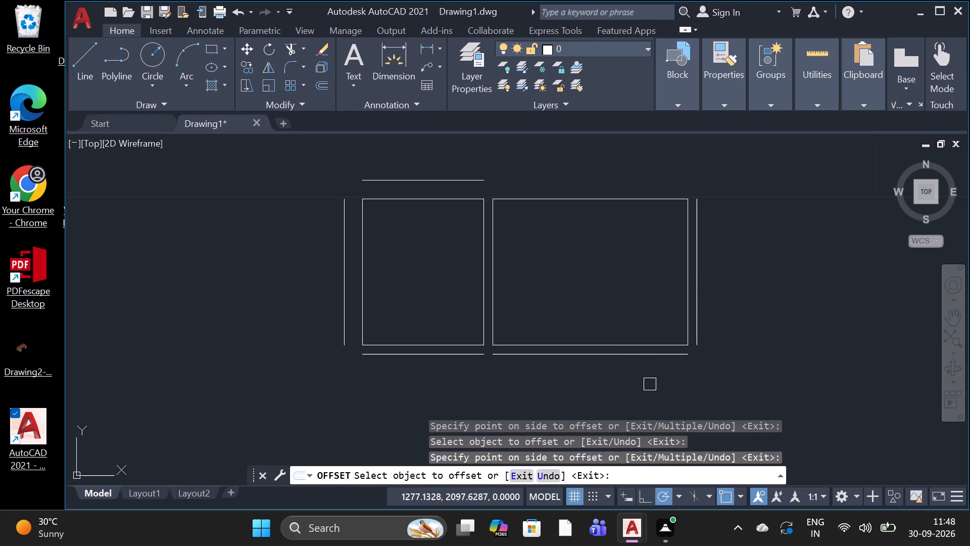
# Draw a line 1.48 to the east from the top end of the 2.44 room's east offset line.
pyautogui.scroll(-1, 797, 280)
pyautogui.scroll(2, 825, 266)
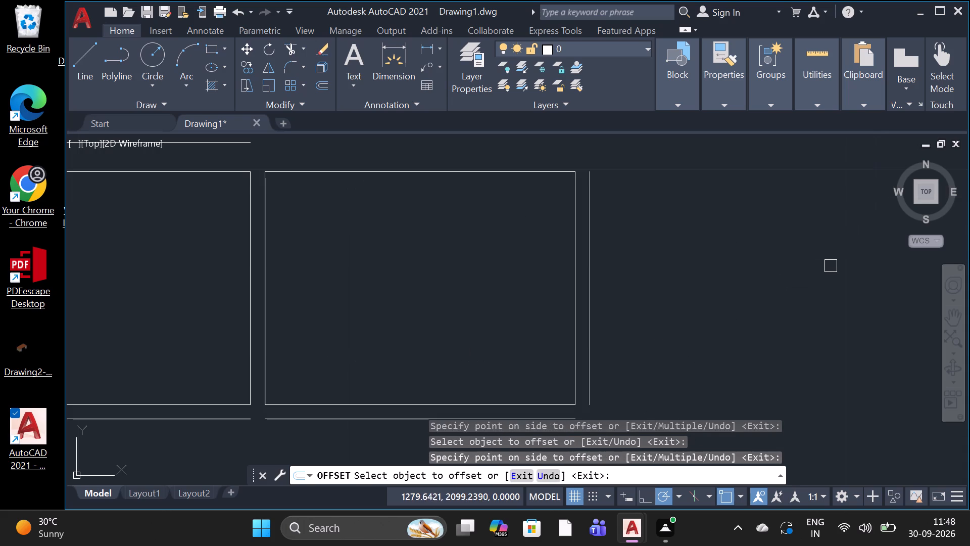
pyautogui.scroll(-1, 822, 266)
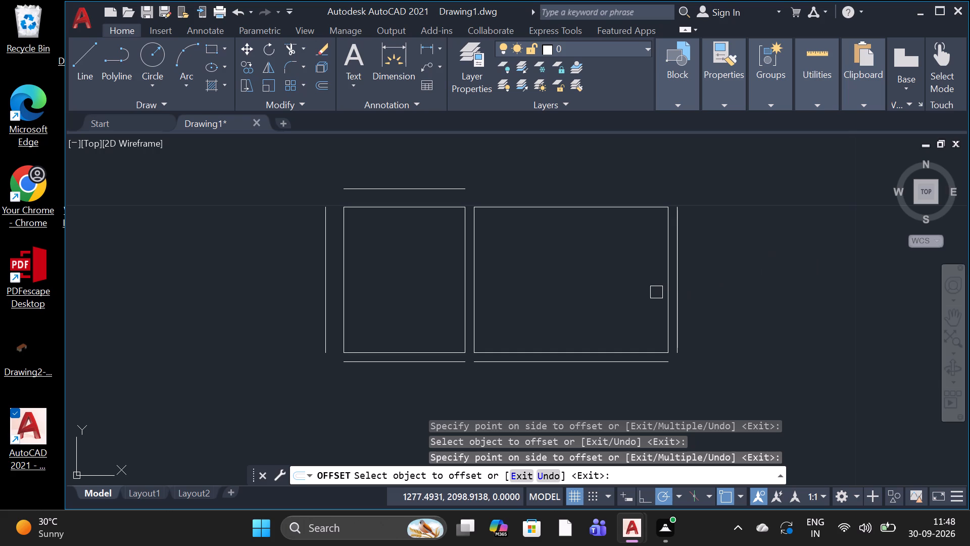
pyautogui.click(86, 50)
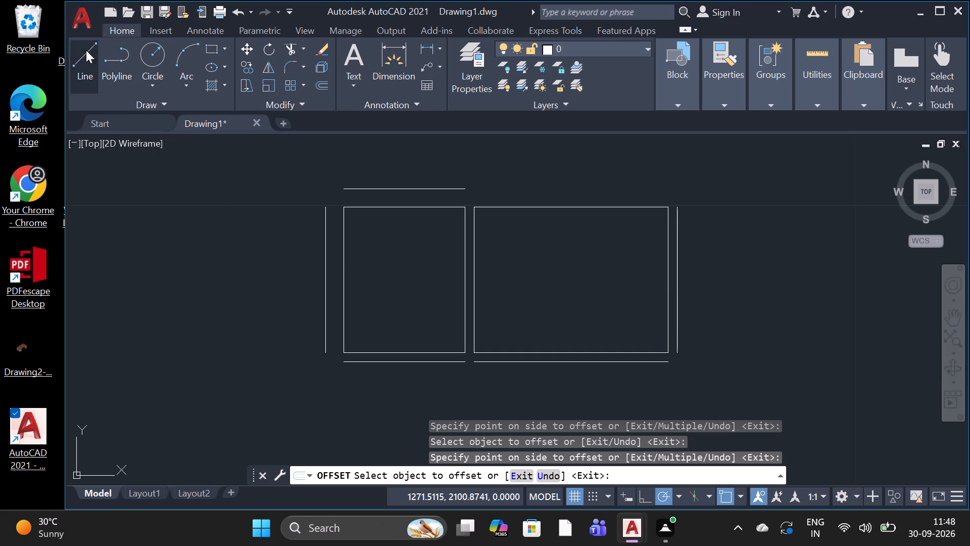
pyautogui.click(675, 208)
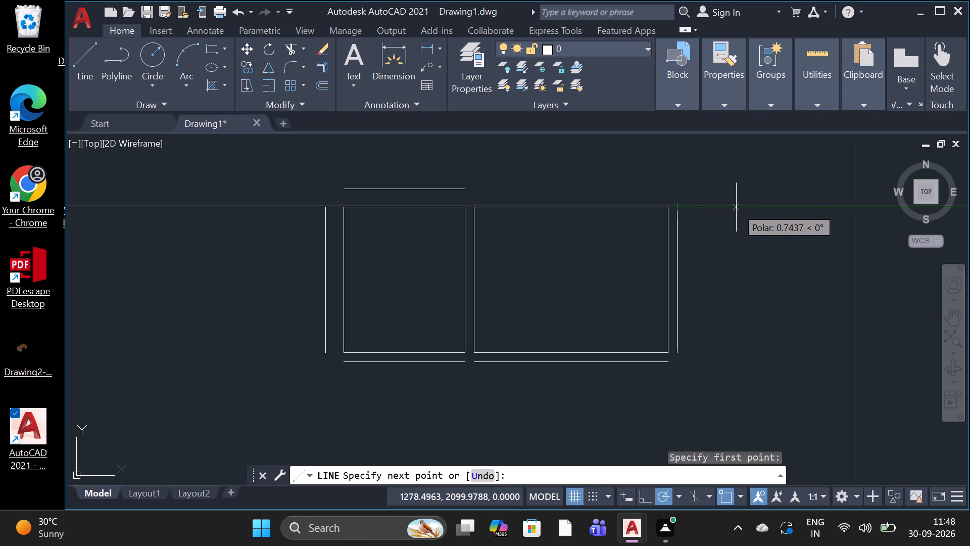
pyautogui.write('1.48')
pyautogui.press('space')
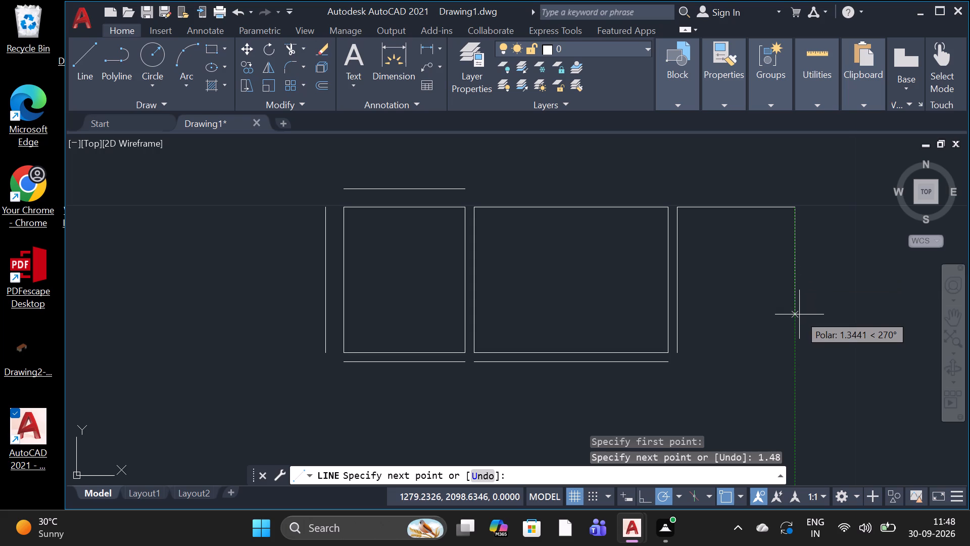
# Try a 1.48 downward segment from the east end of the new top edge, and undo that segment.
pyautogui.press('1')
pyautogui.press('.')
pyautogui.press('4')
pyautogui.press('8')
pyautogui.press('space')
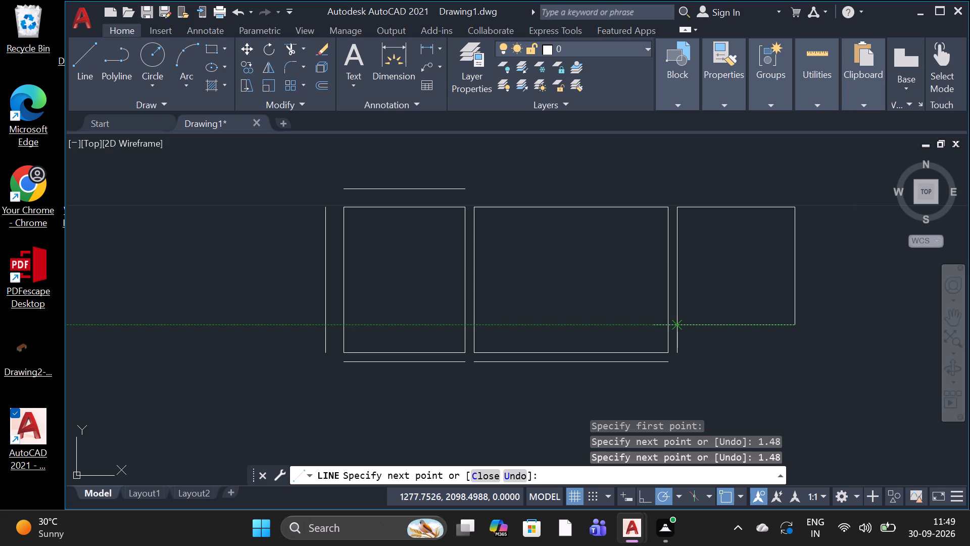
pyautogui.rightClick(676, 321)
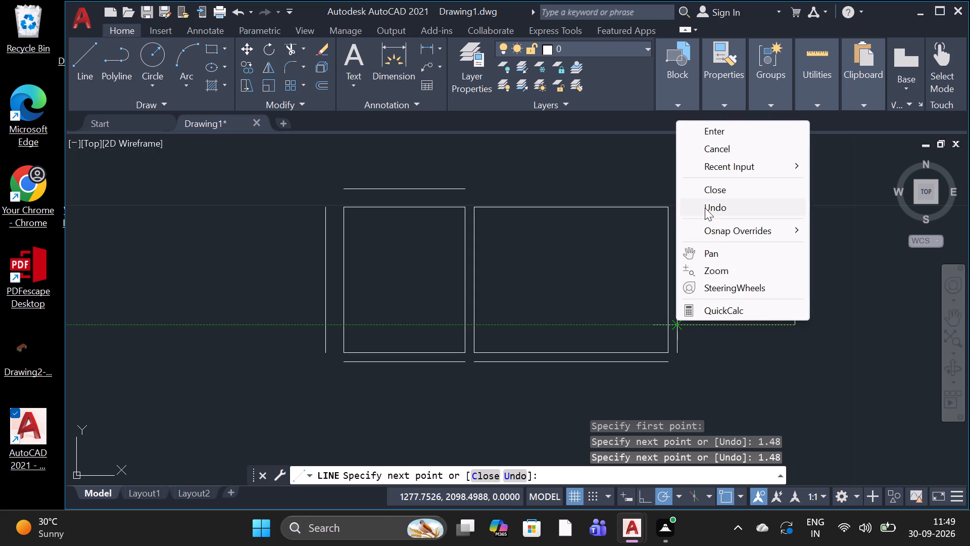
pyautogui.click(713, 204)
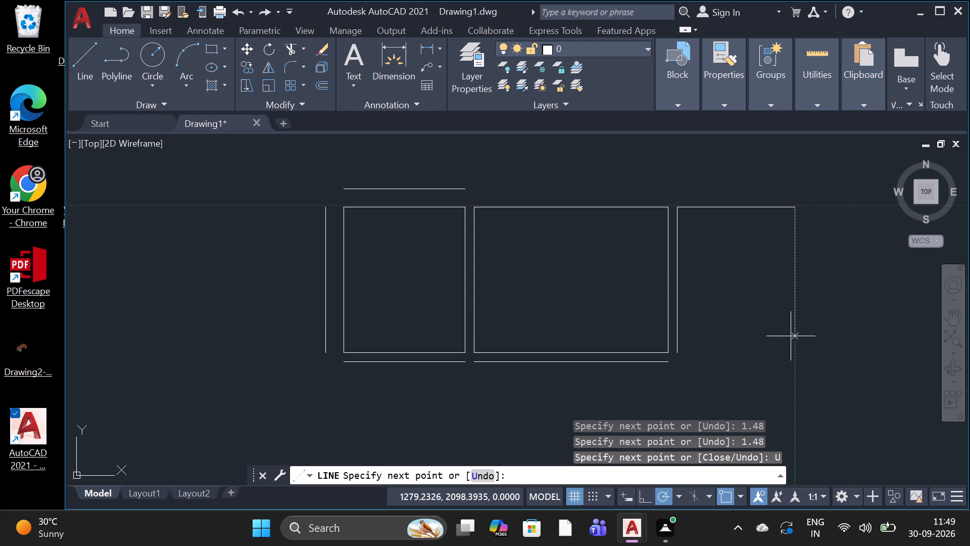
# Continue the third room's outline 1.83 downward and 1.48 to the west, and end the Line command.
pyautogui.press('1')
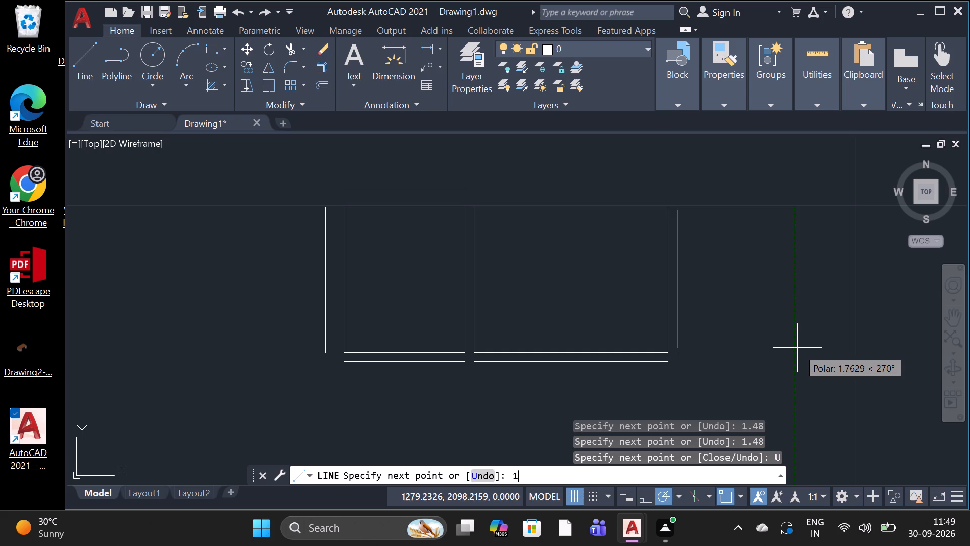
pyautogui.press('.')
pyautogui.write('83')
pyautogui.press('space')
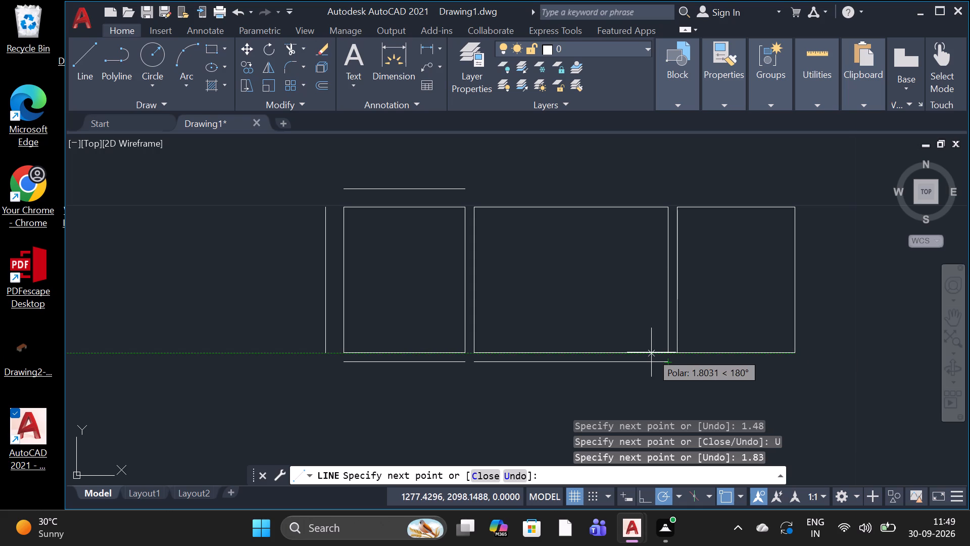
pyautogui.press('1')
pyautogui.press('.')
pyautogui.press('4')
pyautogui.press('8')
pyautogui.press('space')
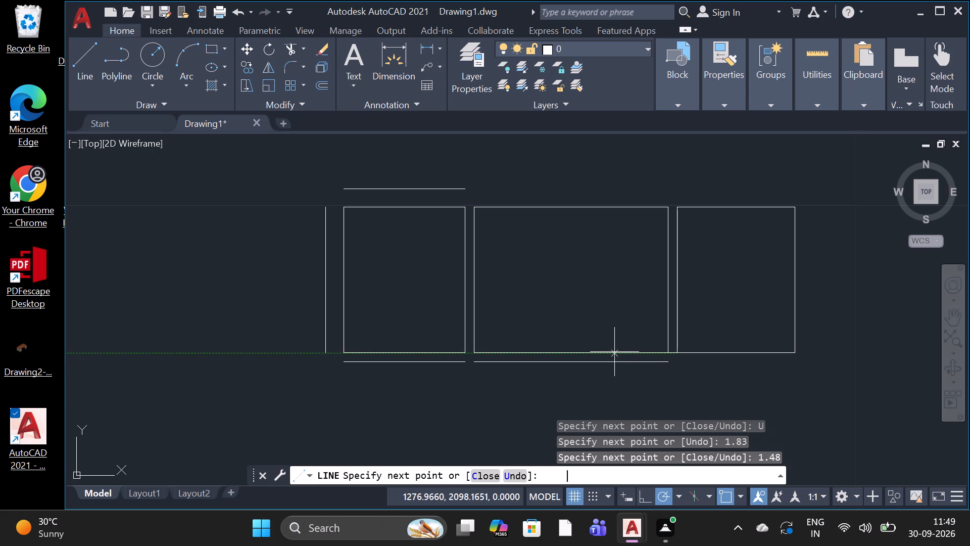
pyautogui.press('space')
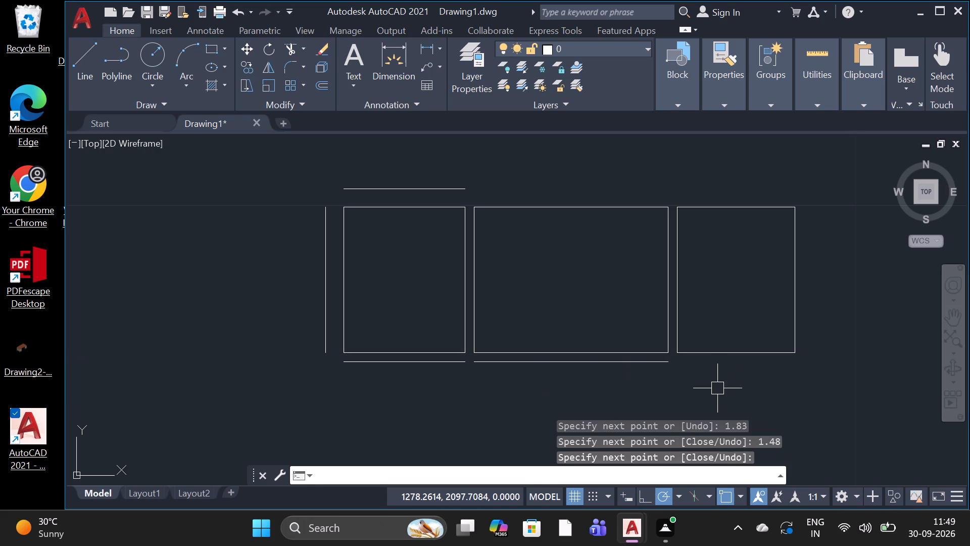
# Offset the third room's bottom edge and east edge outward by 0.1143.
pyautogui.press('o')
pyautogui.write('f')
pyautogui.press('space')
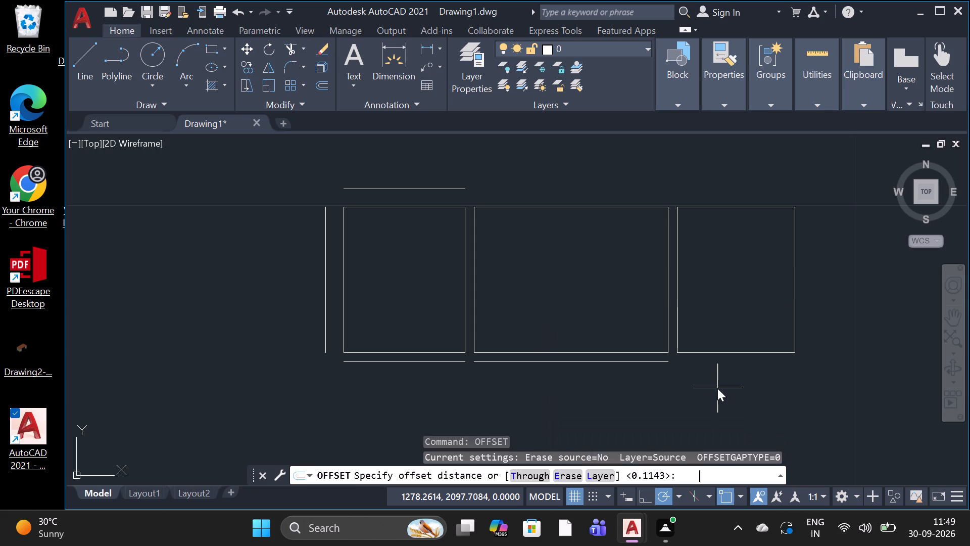
pyautogui.press('space')
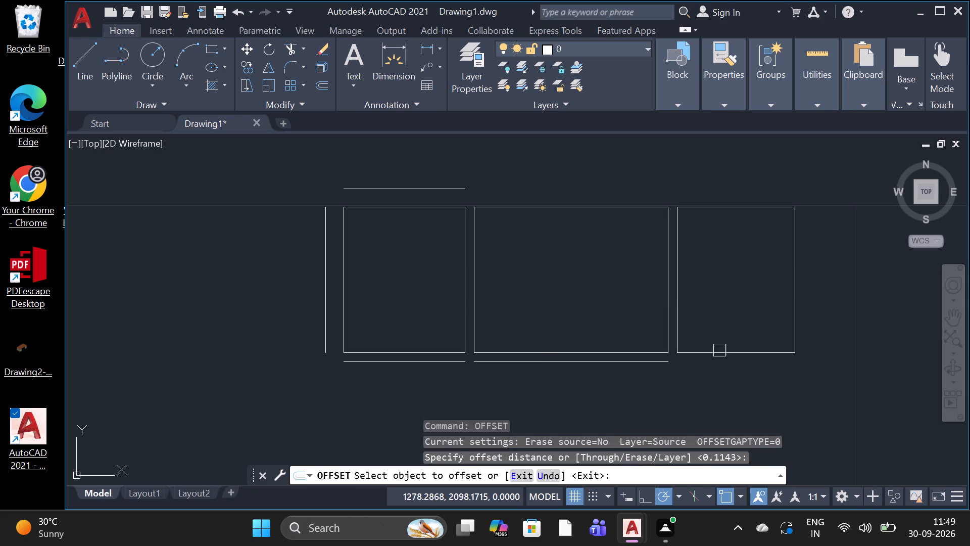
pyautogui.click(719, 350)
pyautogui.moveTo(699, 403); pyautogui.dragTo(708, 392)
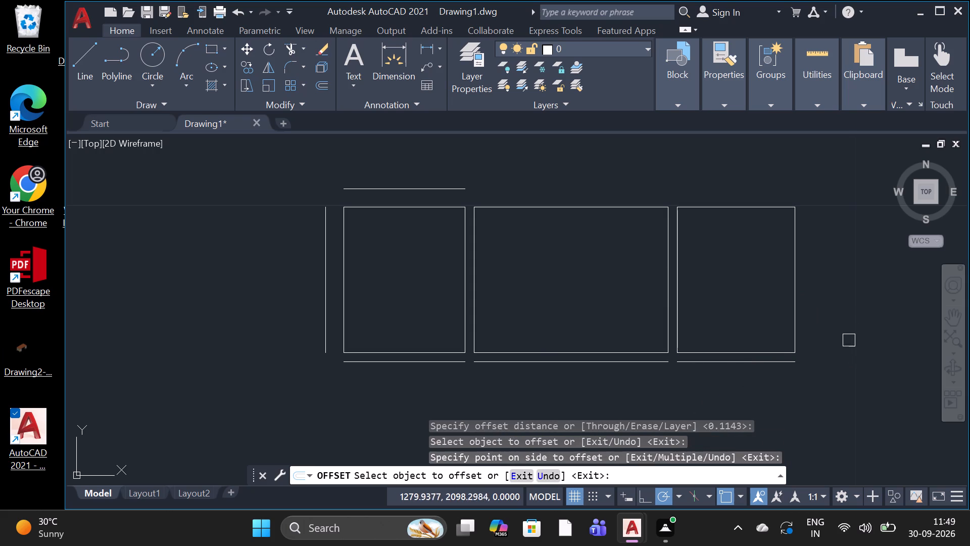
pyautogui.click(794, 324)
pyautogui.click(833, 324)
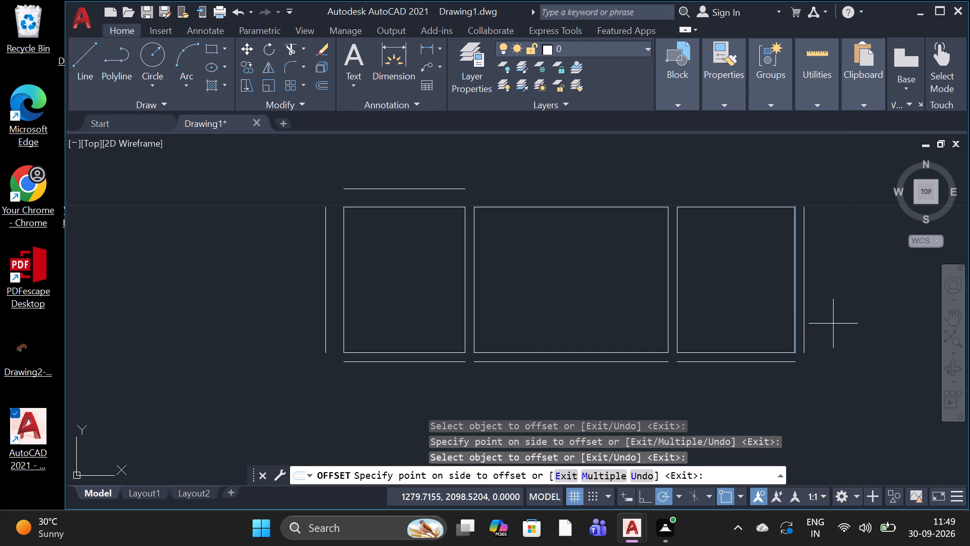
# Draw a line 2.29 to the east from the top end of the third room's east offset line.
pyautogui.scroll(-2, 828, 328)
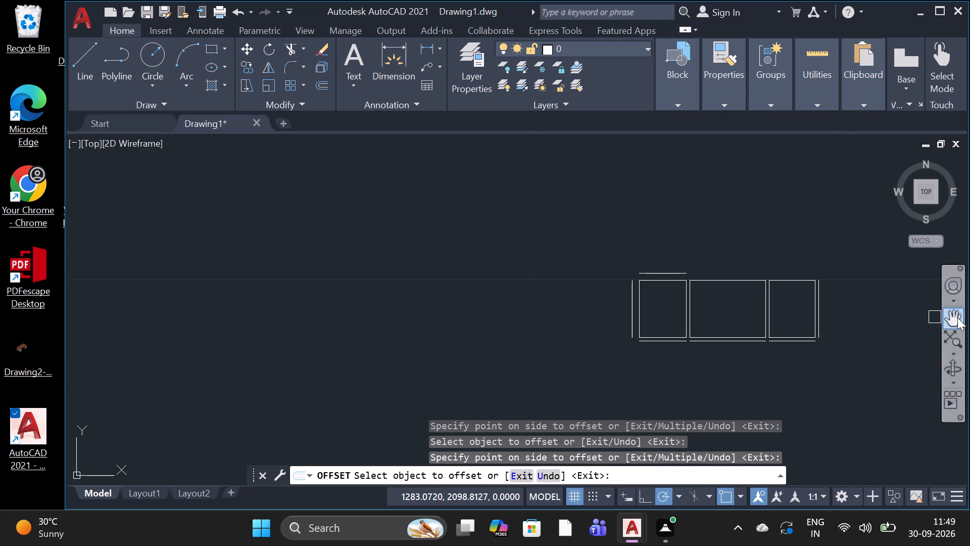
pyautogui.scroll(2, 932, 295)
pyautogui.scroll(1, 882, 318)
pyautogui.scroll(-2, 877, 319)
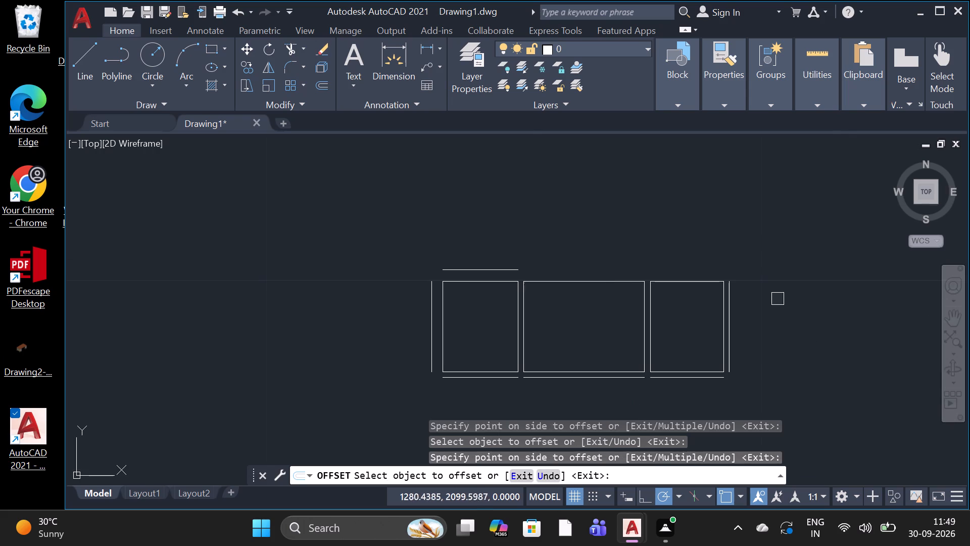
pyautogui.click(78, 54)
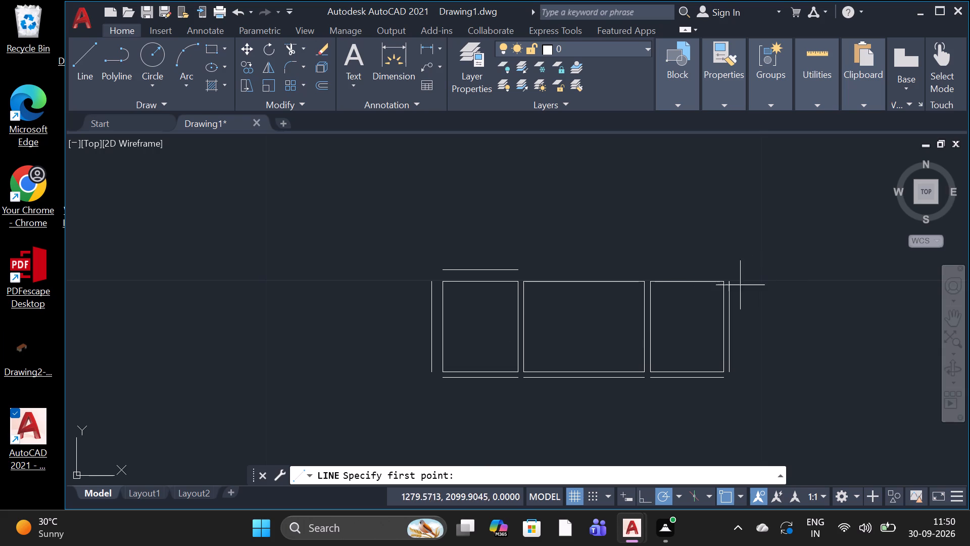
pyautogui.scroll(1, 723, 287)
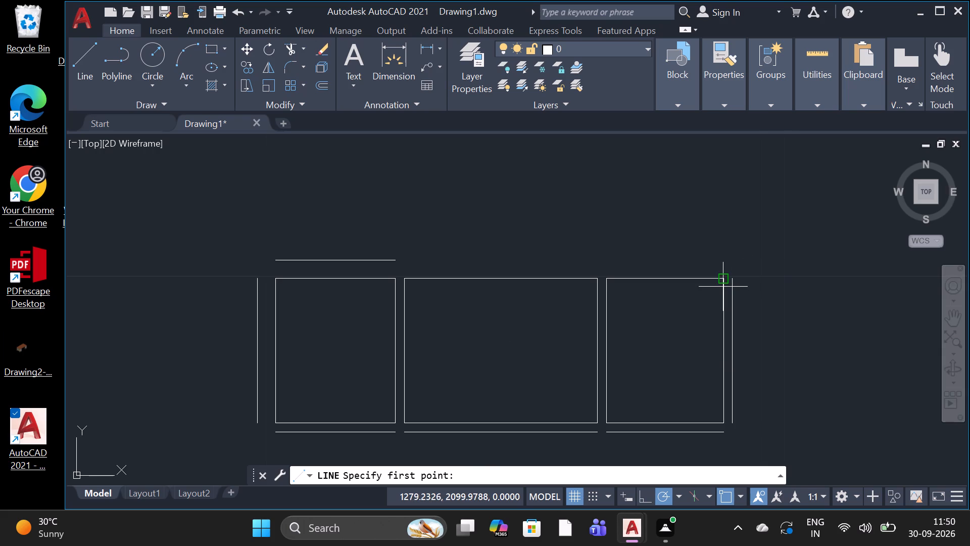
pyautogui.click(735, 290)
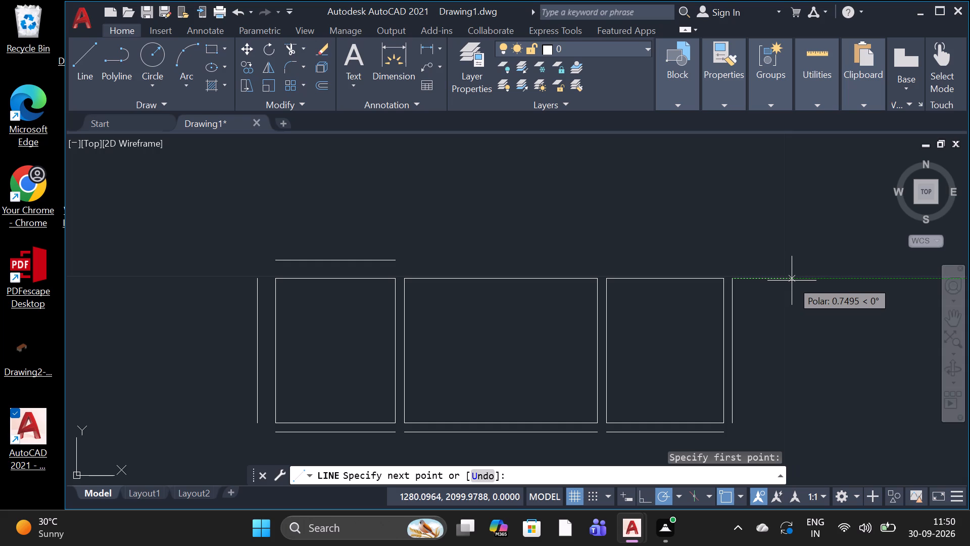
pyautogui.write('2.29')
pyautogui.press('space')
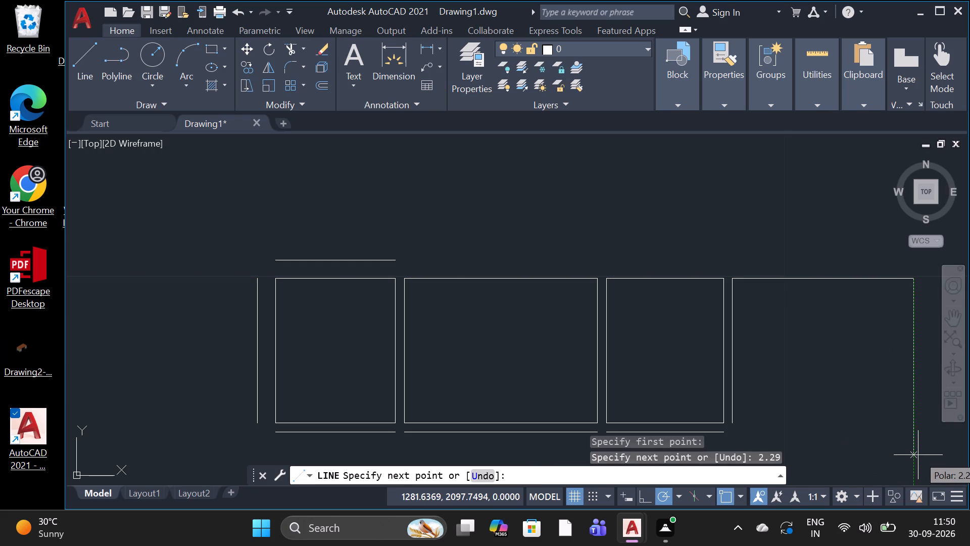
# Continue the fourth room's outline 1.83 downward and 2.29 to the west, and end the Line command.
pyautogui.press('1')
pyautogui.press('.')
pyautogui.press('8')
pyautogui.press('3')
pyautogui.press('space')
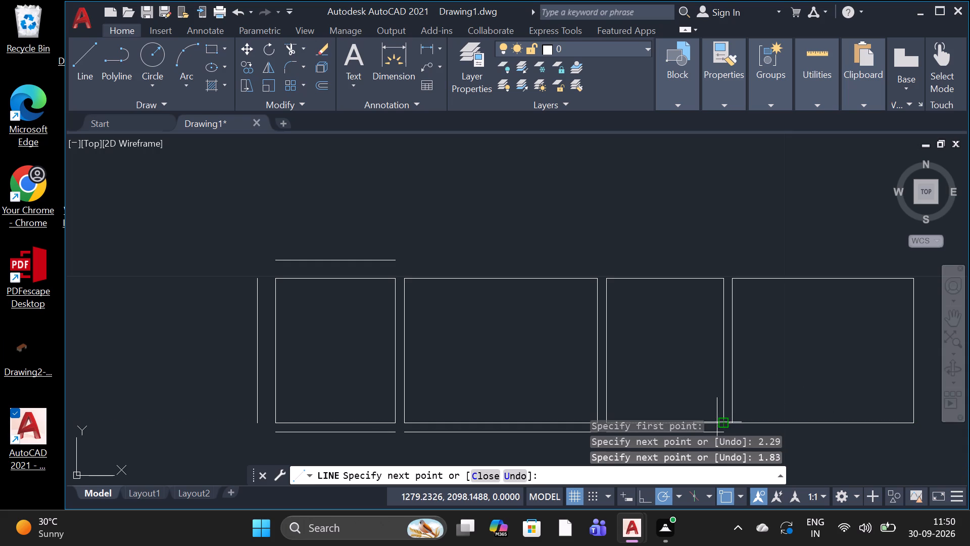
pyautogui.scroll(-2, 711, 406)
pyautogui.scroll(6, 703, 424)
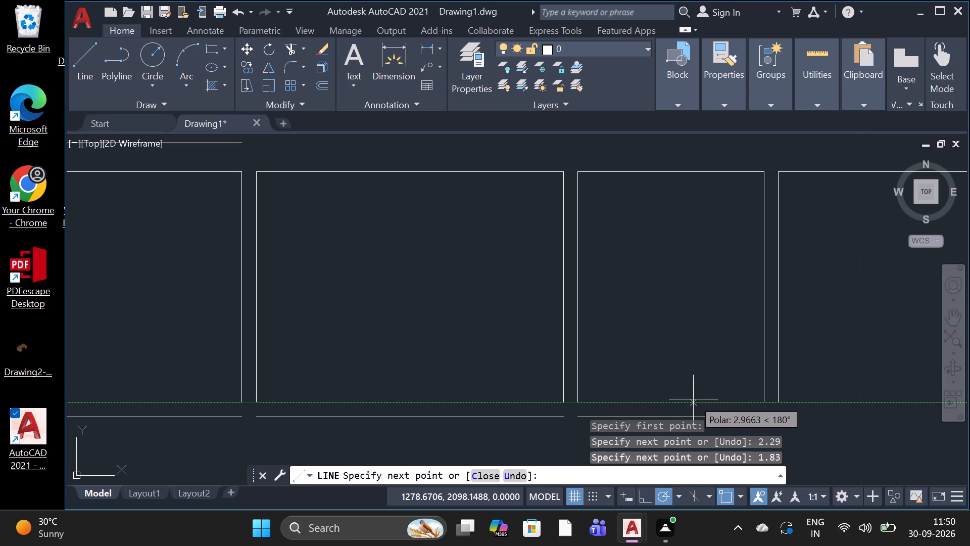
pyautogui.press('2')
pyautogui.write('.2')
pyautogui.press('9')
pyautogui.press('space')
pyautogui.press('space')
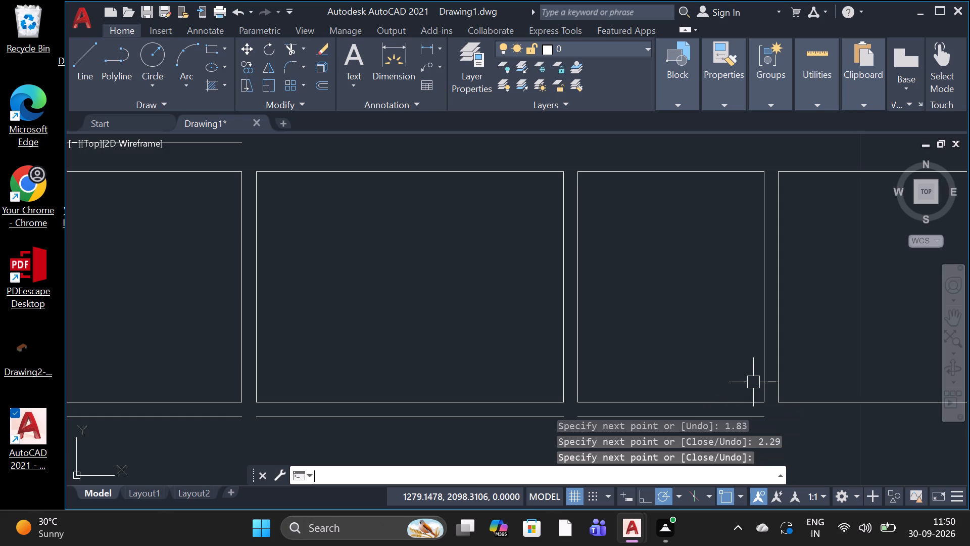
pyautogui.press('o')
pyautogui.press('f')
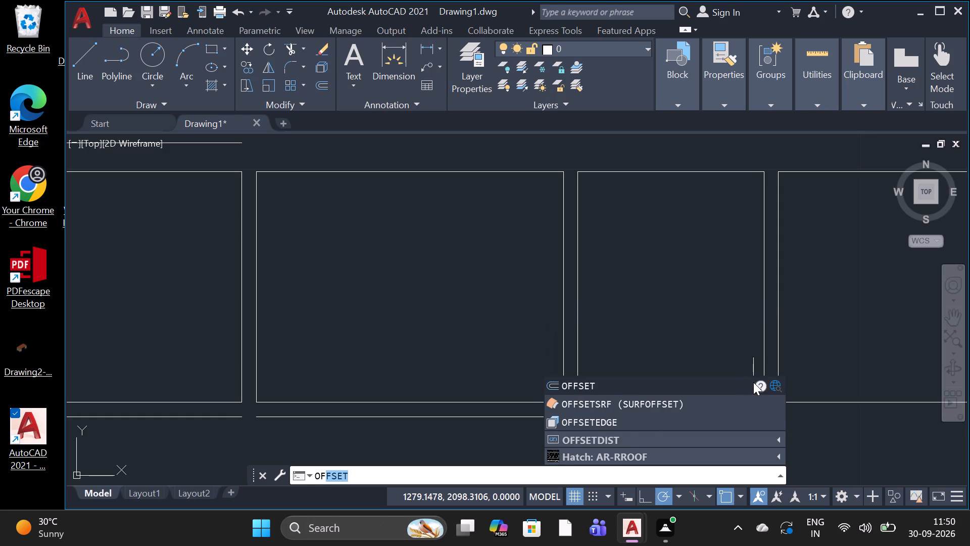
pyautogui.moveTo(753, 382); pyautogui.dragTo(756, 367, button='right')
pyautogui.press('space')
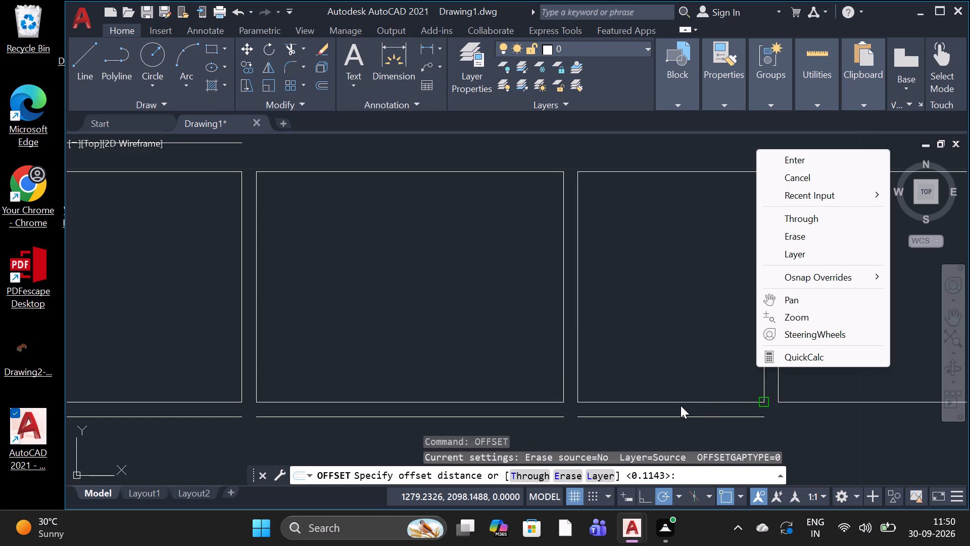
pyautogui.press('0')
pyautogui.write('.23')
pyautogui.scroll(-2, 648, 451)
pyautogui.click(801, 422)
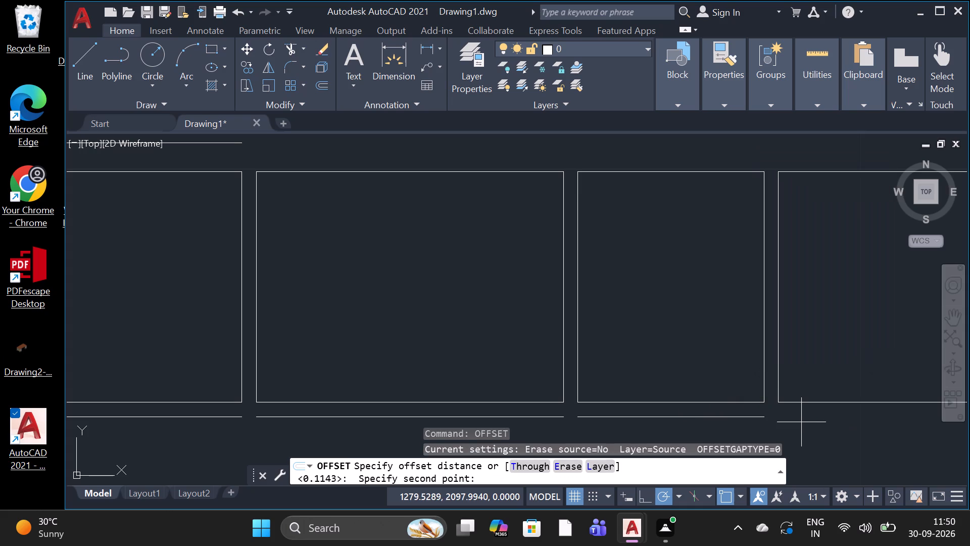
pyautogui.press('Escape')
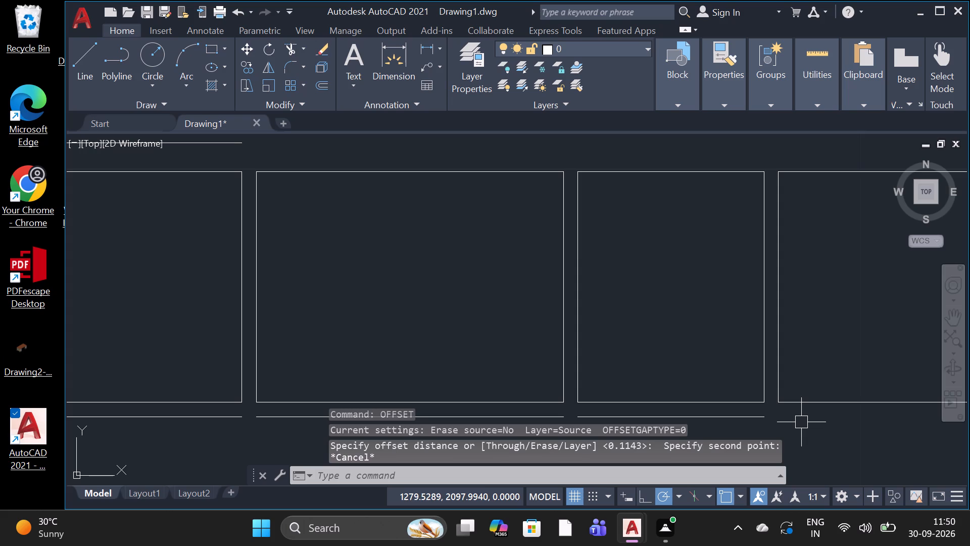
# Offset the top edges of the fourth, third and second rooms upward by 0.23.
pyautogui.write('of')
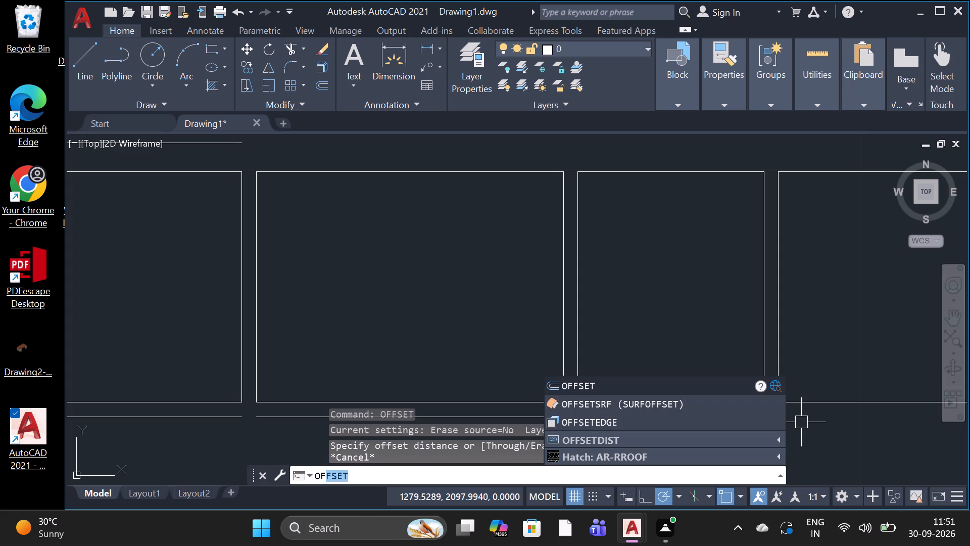
pyautogui.press('space')
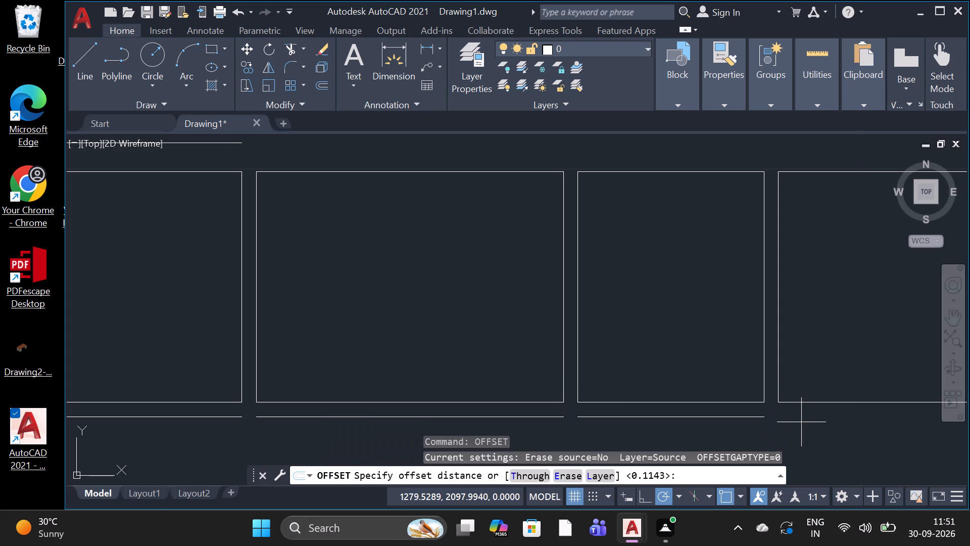
pyautogui.press('0')
pyautogui.write('.2')
pyautogui.press('3')
pyautogui.press('space')
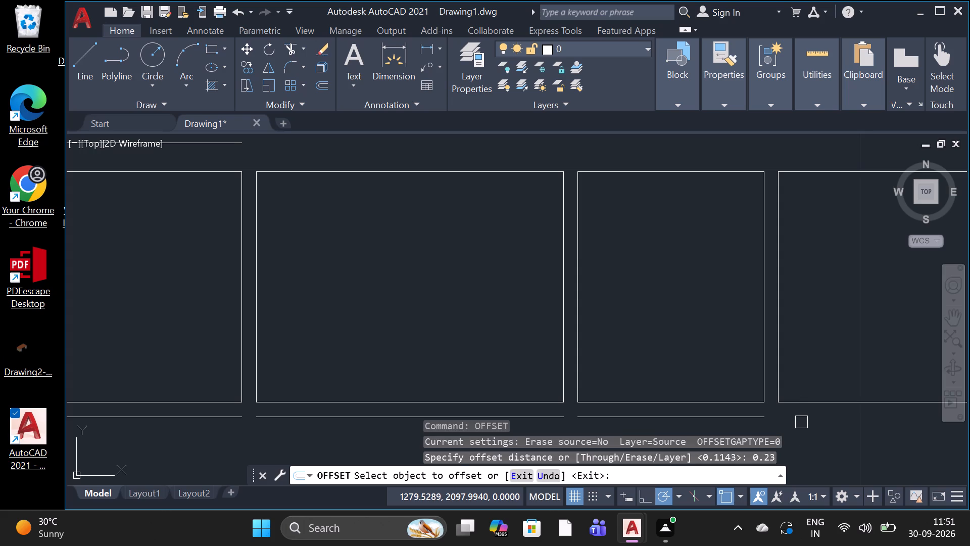
pyautogui.click(853, 172)
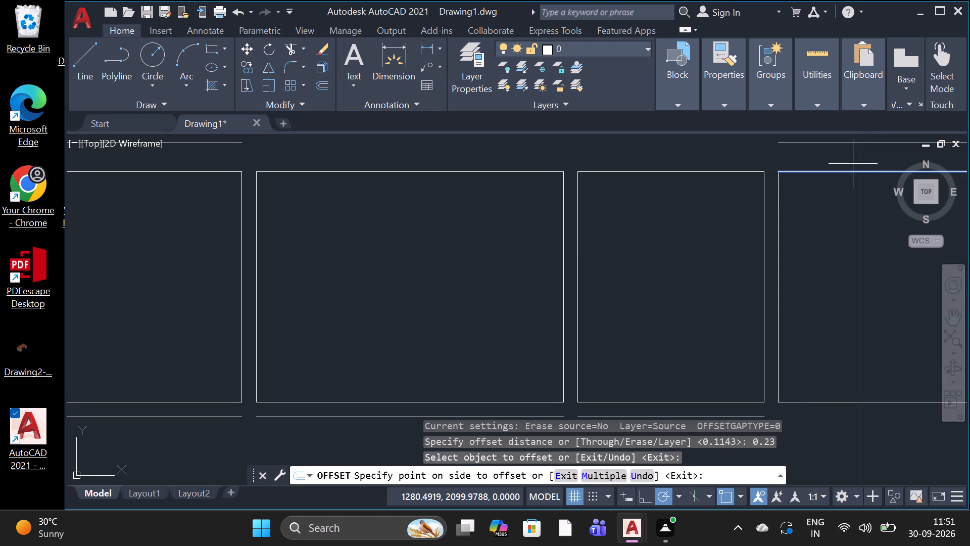
pyautogui.click(853, 163)
pyautogui.click(632, 173)
pyautogui.click(638, 159)
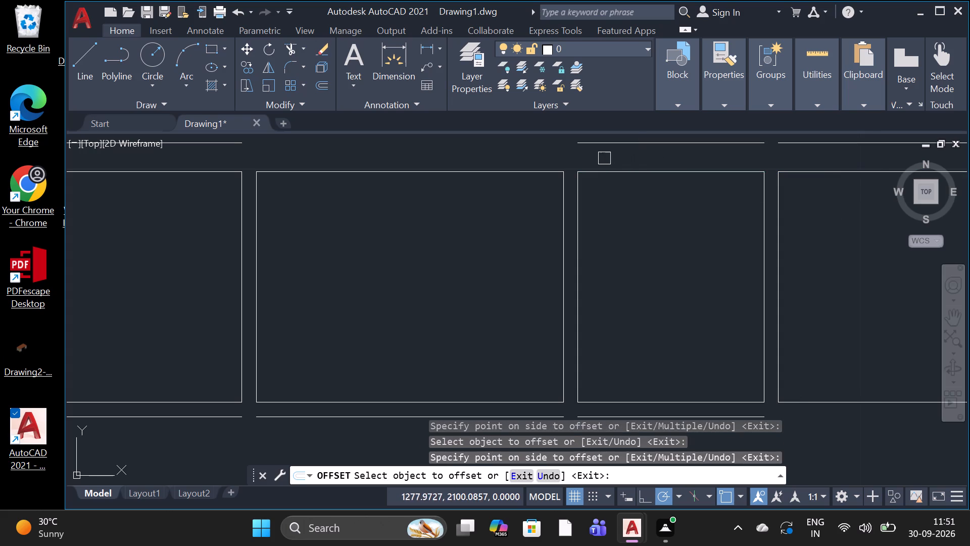
pyautogui.click(500, 171)
pyautogui.click(504, 159)
# Offset the fourth room's east edge outward by 0.23, and end the Offset command.
pyautogui.scroll(-1, 497, 183)
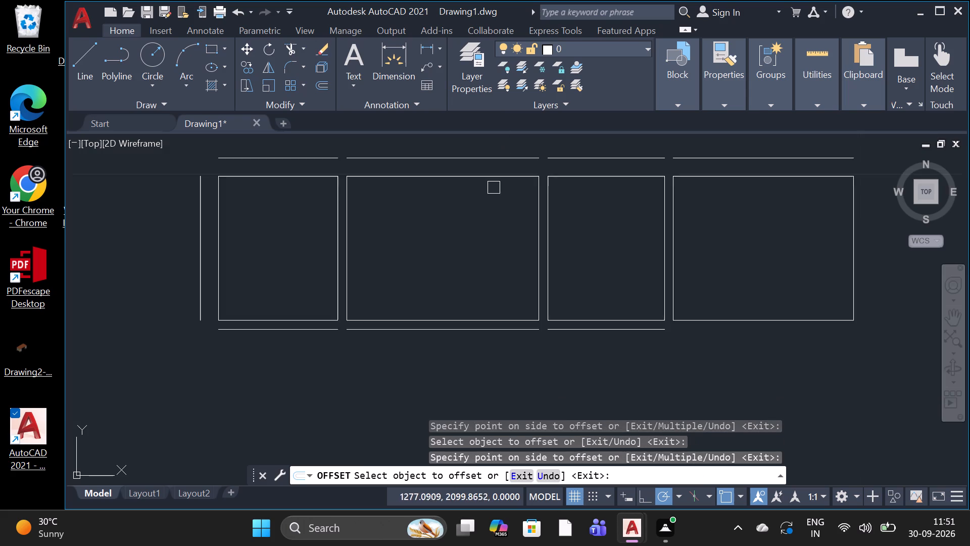
pyautogui.scroll(-2, 492, 189)
pyautogui.scroll(1, 654, 230)
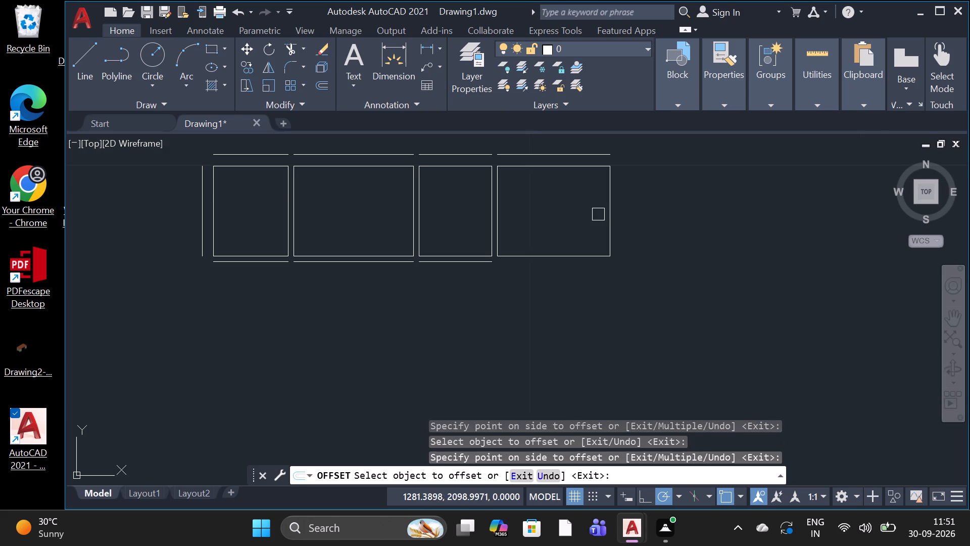
pyautogui.click(609, 211)
pyautogui.click(645, 210)
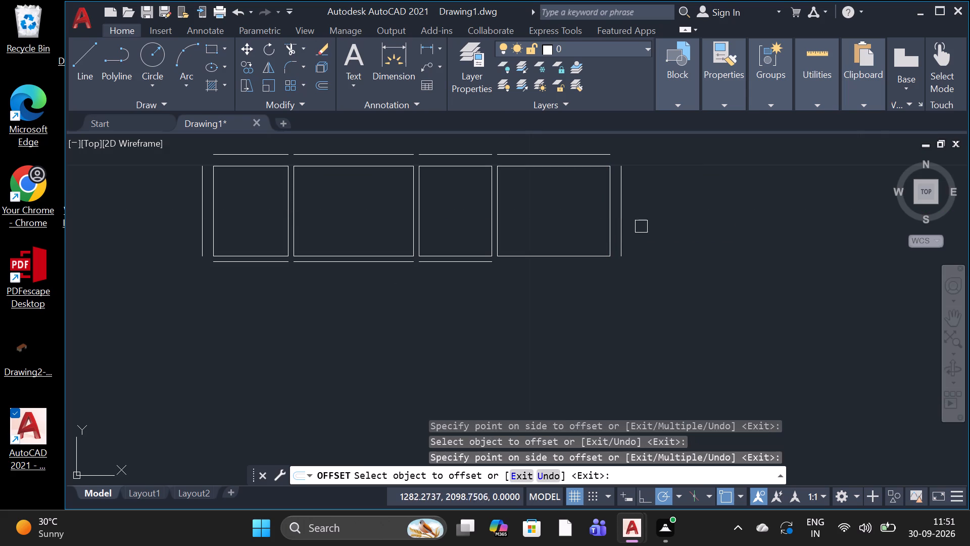
pyautogui.scroll(1, 401, 351)
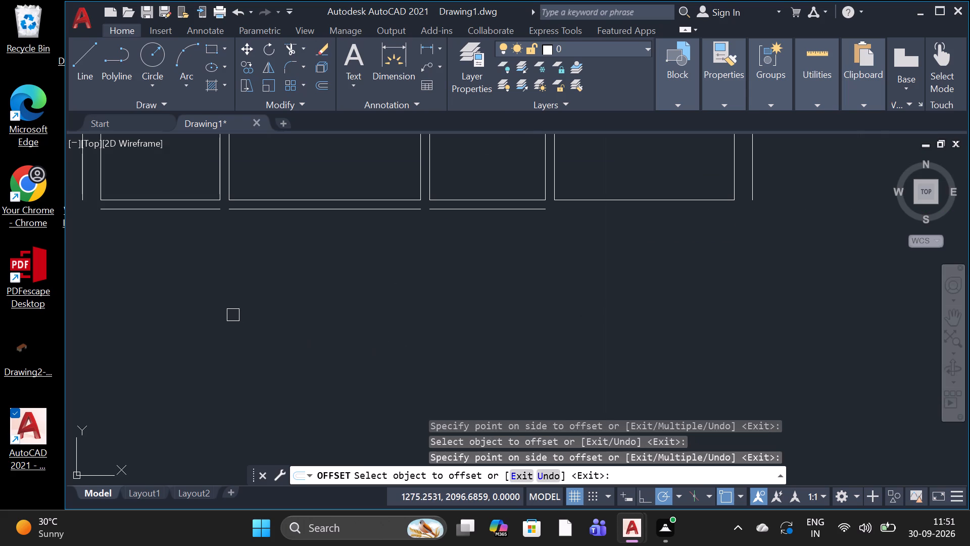
pyautogui.press('Escape')
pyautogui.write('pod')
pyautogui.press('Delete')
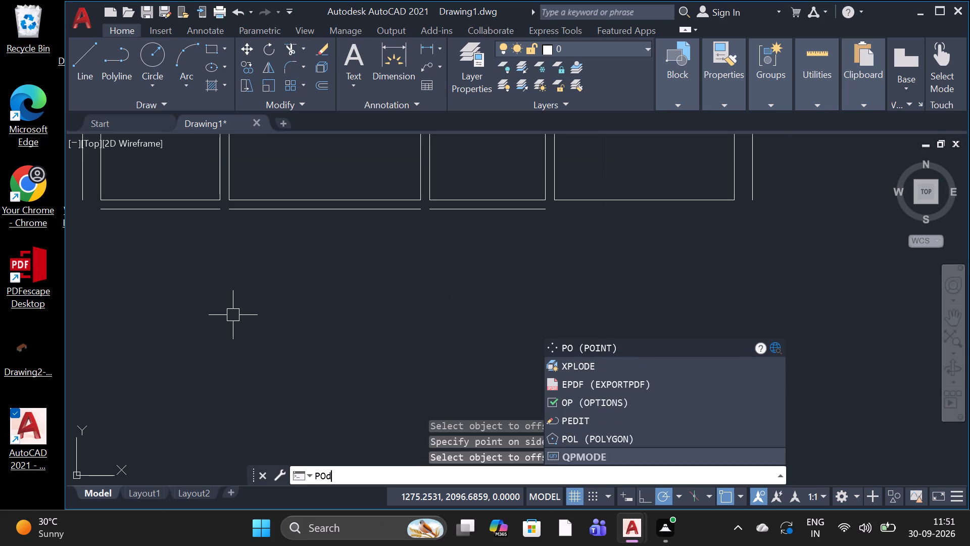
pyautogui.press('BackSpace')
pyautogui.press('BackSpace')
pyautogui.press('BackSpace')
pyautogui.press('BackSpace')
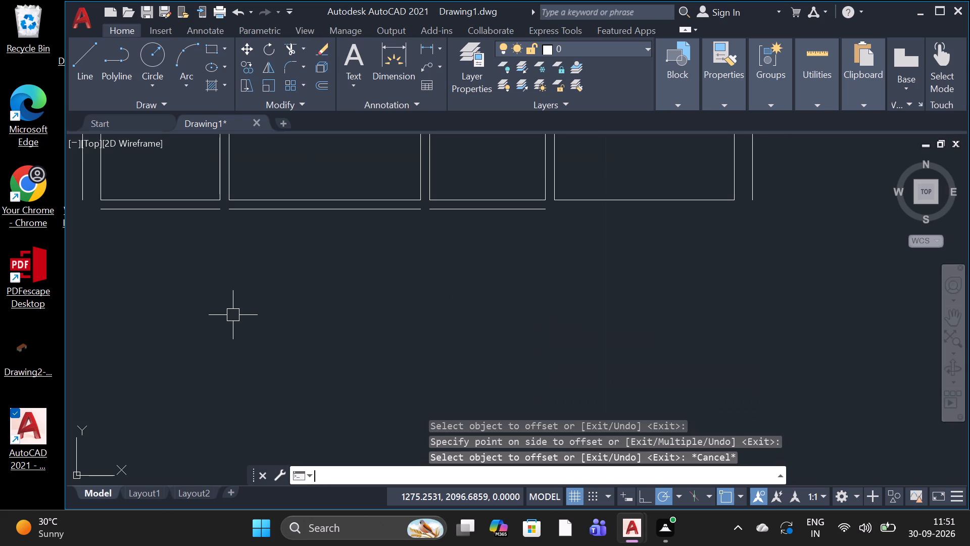
# Offset the fourth room's bottom edge downward by 0.1143, and end the Offset command.
pyautogui.write('of')
pyautogui.press('space')
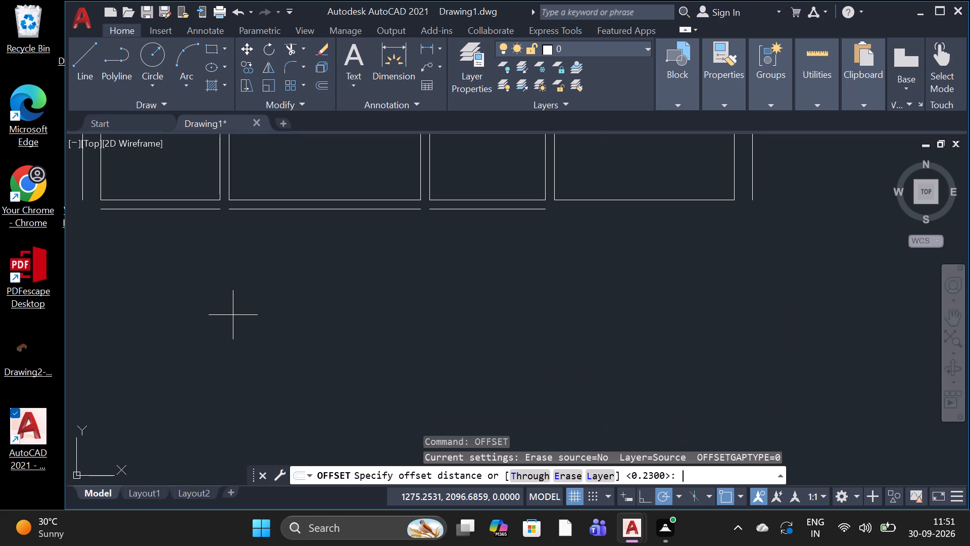
pyautogui.write('0.114')
pyautogui.press('3')
pyautogui.press('space')
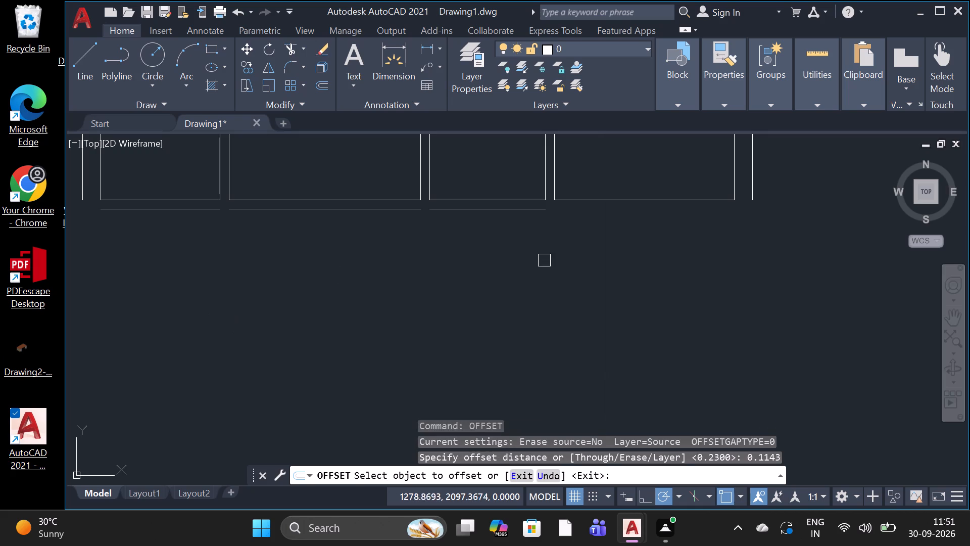
pyautogui.click(635, 201)
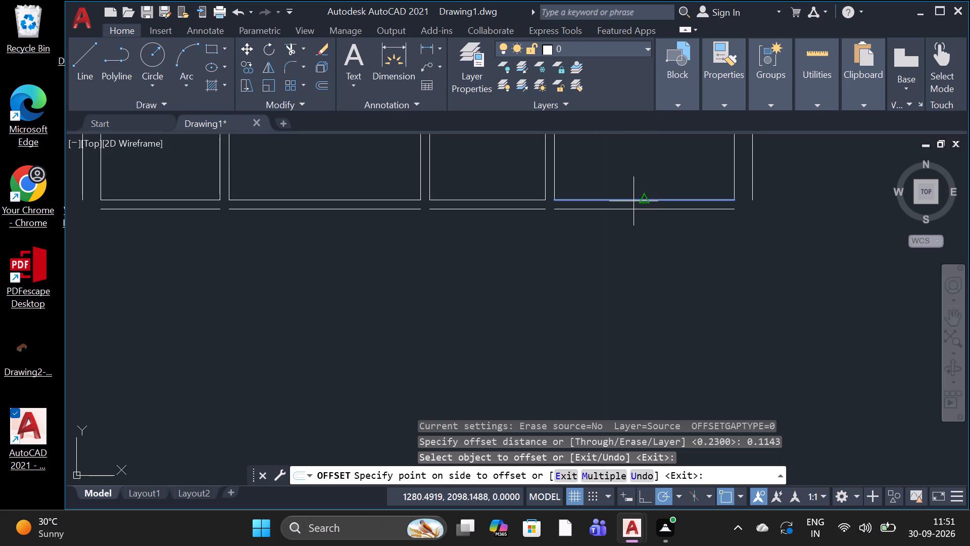
pyautogui.click(626, 225)
pyautogui.scroll(-3, 600, 275)
pyautogui.scroll(1, 681, 265)
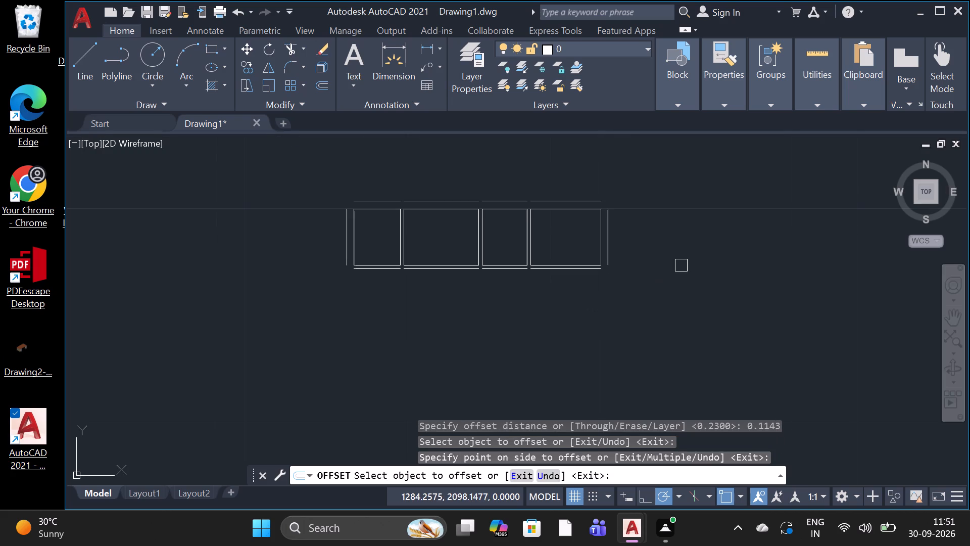
pyautogui.scroll(1, 681, 265)
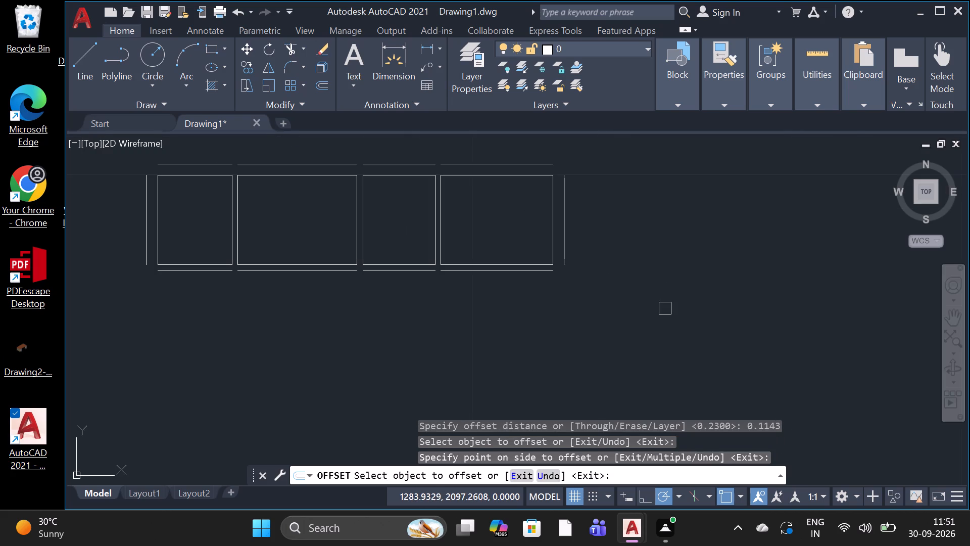
pyautogui.press('Escape')
# Draw a line 4.79 straight down from the east end of the fourth room's bottom offset line.
pyautogui.click(84, 78)
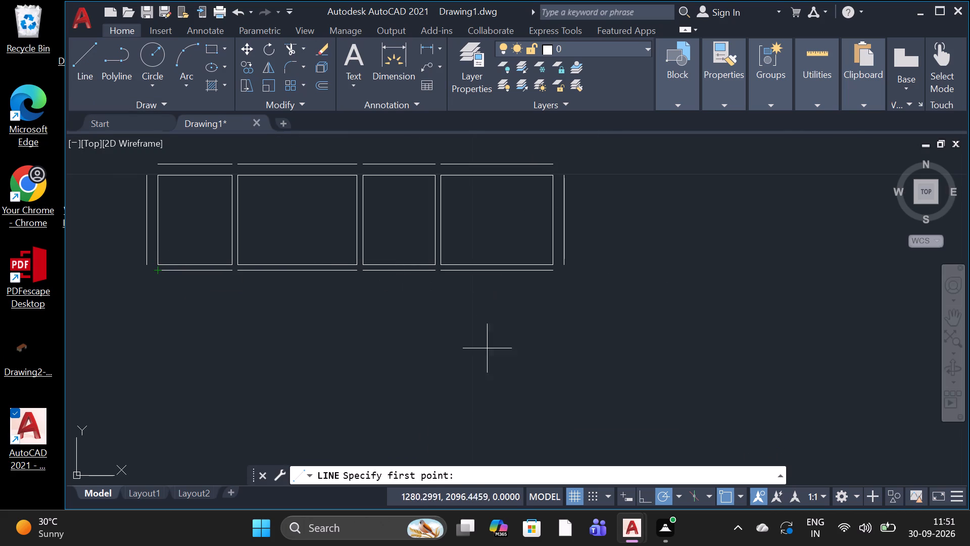
pyautogui.scroll(-1, 648, 399)
pyautogui.scroll(2, 584, 324)
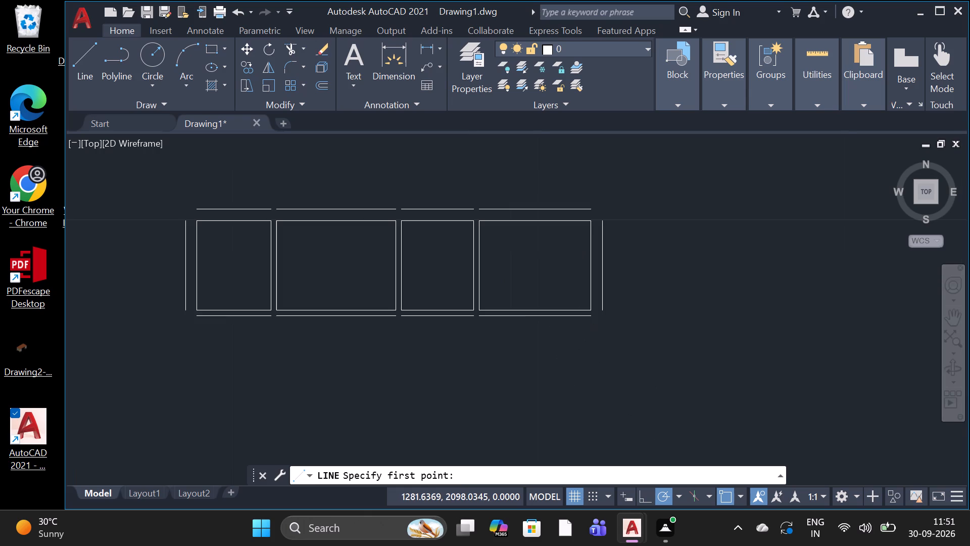
pyautogui.click(586, 317)
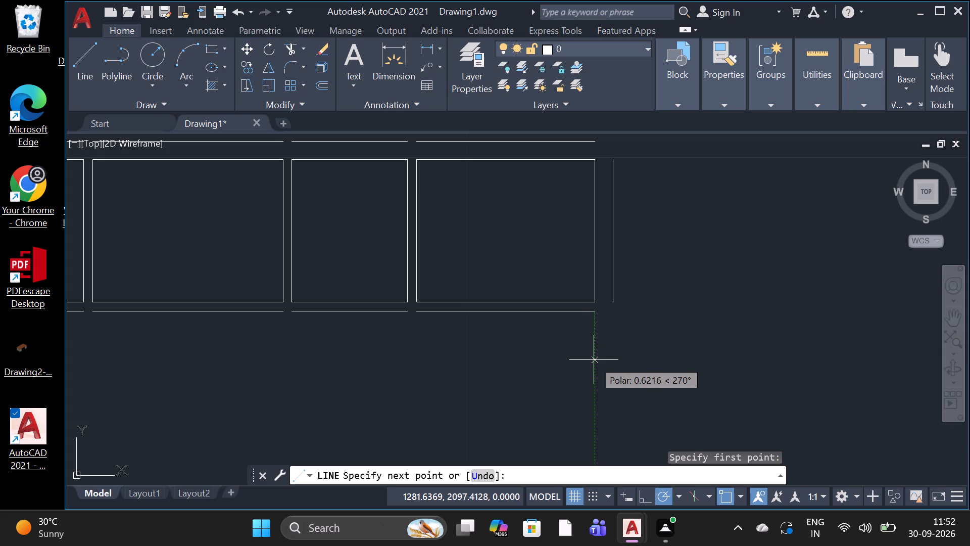
pyautogui.press('4')
pyautogui.press('.')
pyautogui.press('4')
pyautogui.press('9')
pyautogui.press('BackSpace')
pyautogui.press('BackSpace')
pyautogui.press('7')
pyautogui.press('9')
pyautogui.press('space')
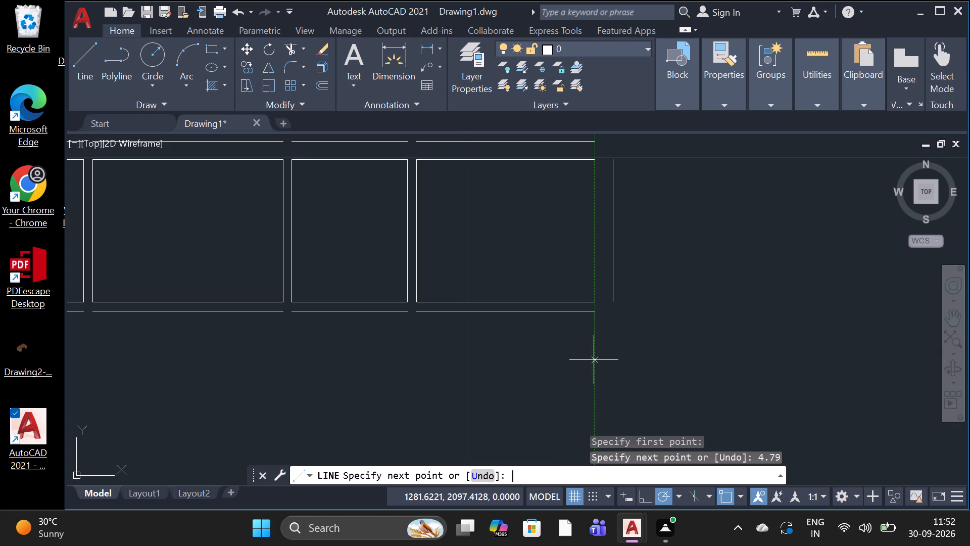
# Continue the lower room's outline 3.89 to the west, 4.79 upward and 3.89 to the east, and end the Line command.
pyautogui.scroll(-3, 510, 326)
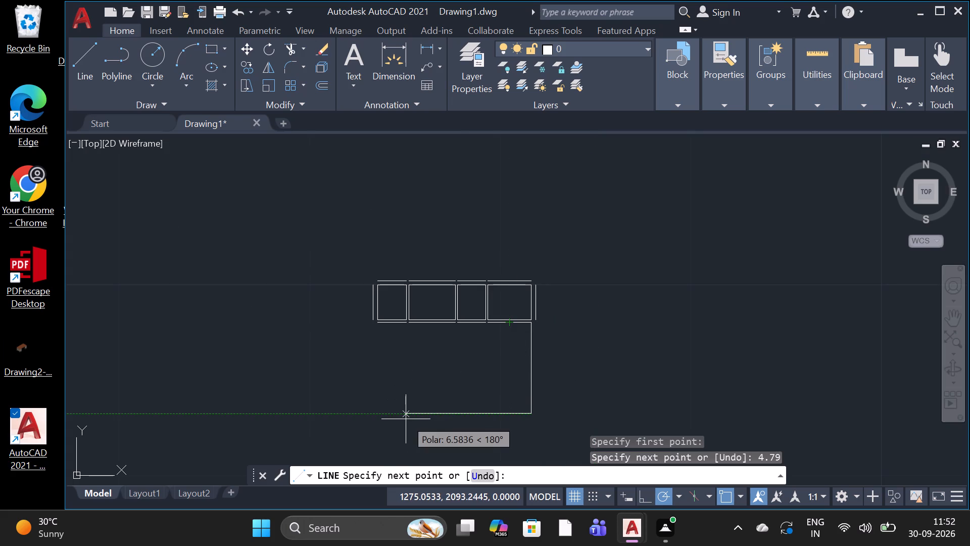
pyautogui.scroll(1, 406, 419)
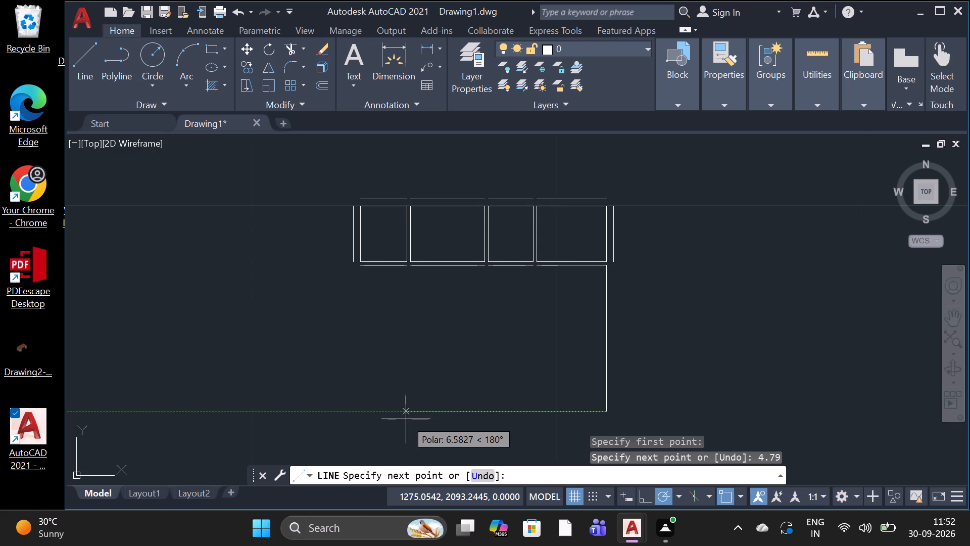
pyautogui.write('3.')
pyautogui.write('89')
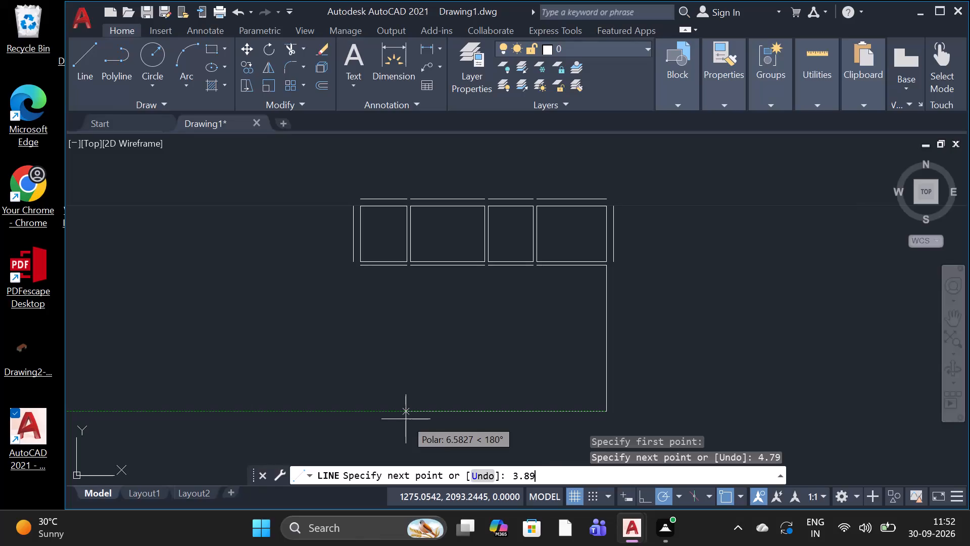
pyautogui.press('space')
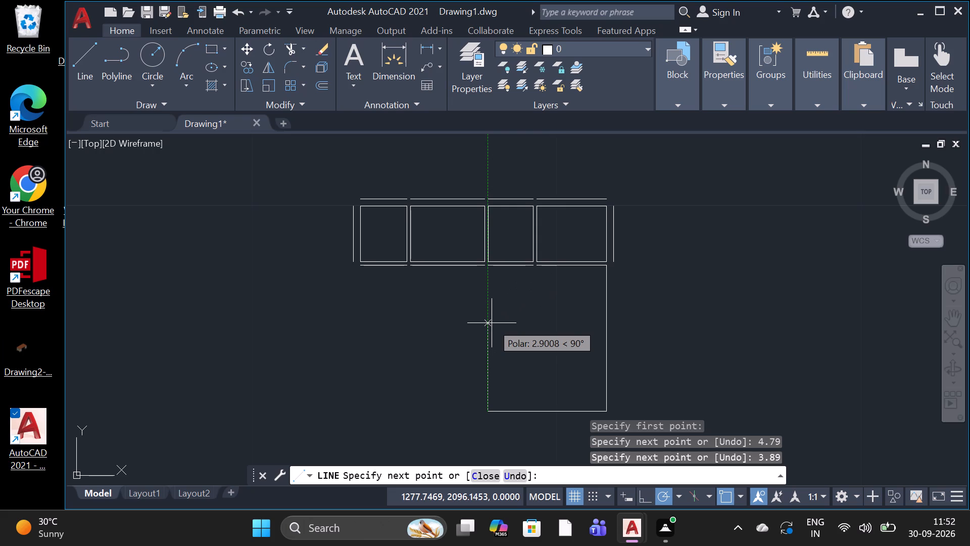
pyautogui.press('4')
pyautogui.press('.')
pyautogui.write('79')
pyautogui.press('space')
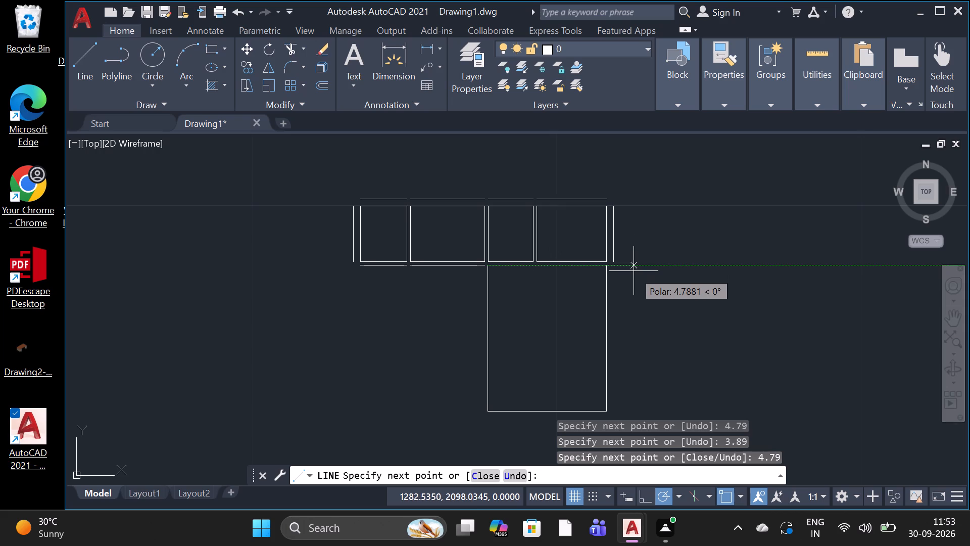
pyautogui.write('3.')
pyautogui.write('89')
pyautogui.press('space')
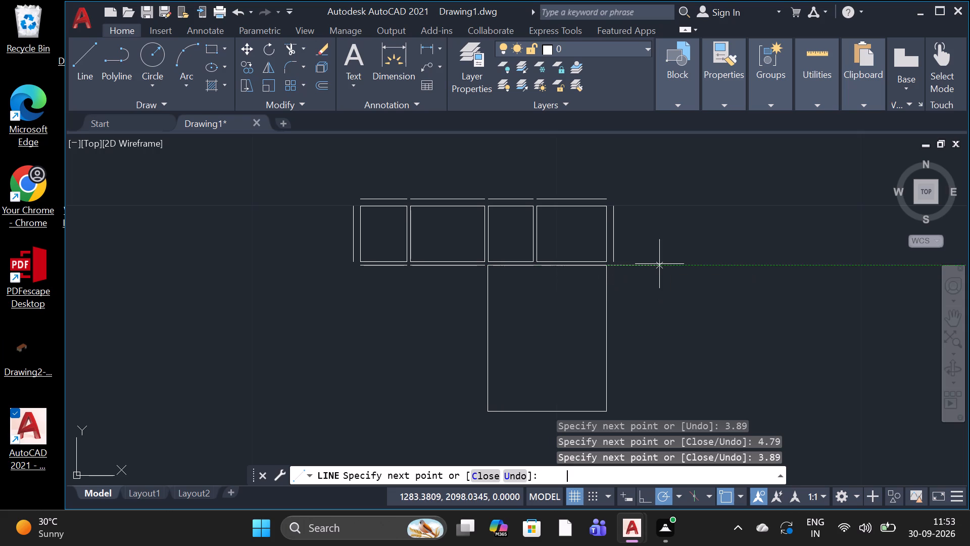
pyautogui.press('space')
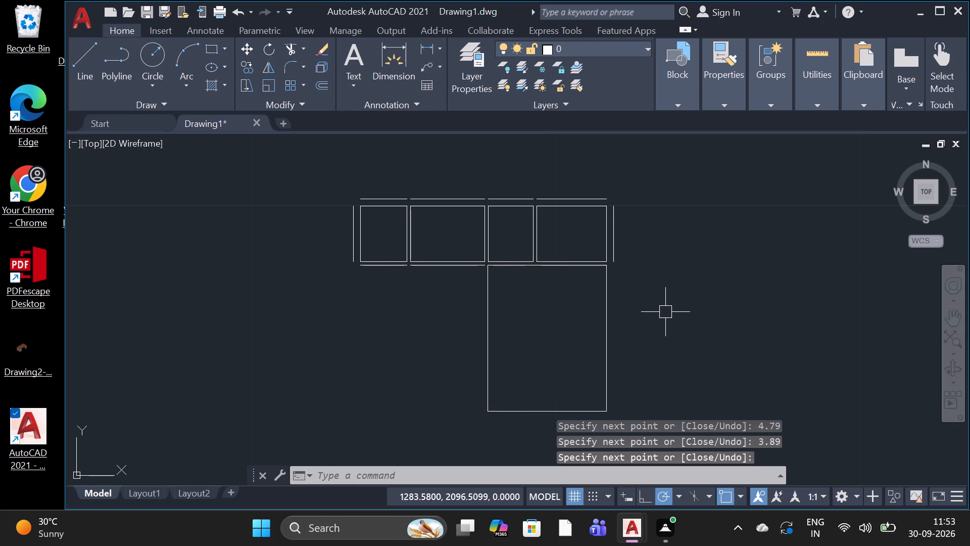
# Offset the lower room's west edge outward by 0.1143.
pyautogui.press('o')
pyautogui.press('f')
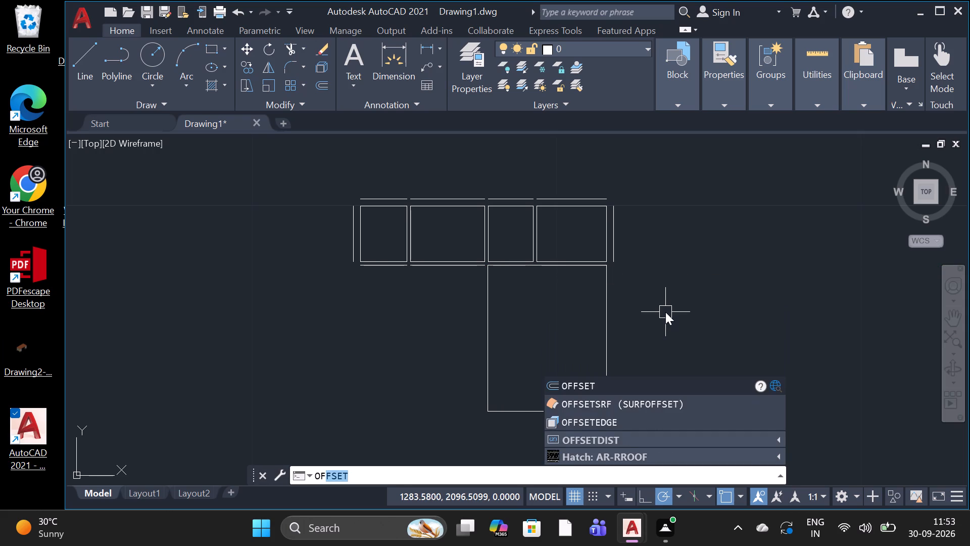
pyautogui.press('space')
pyautogui.press('space')
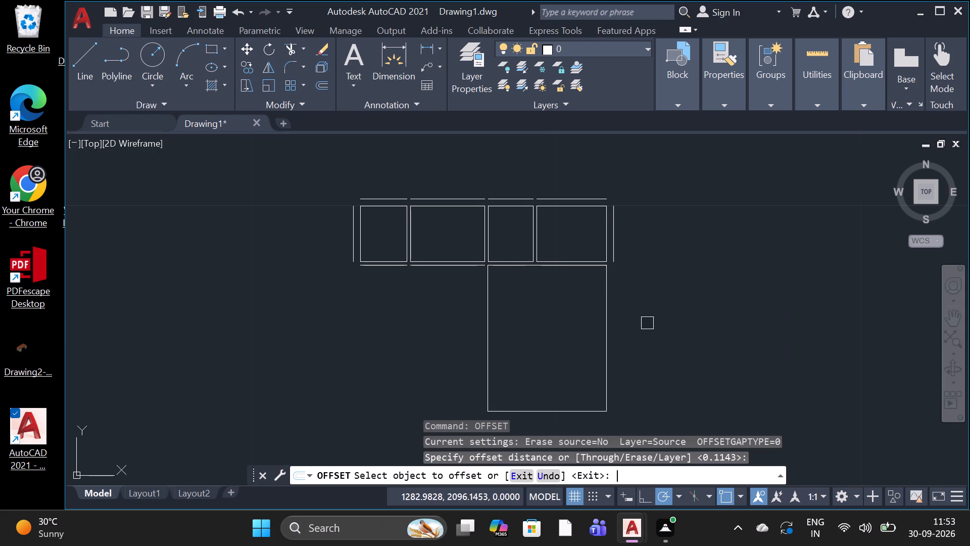
pyautogui.click(488, 342)
pyautogui.click(356, 344)
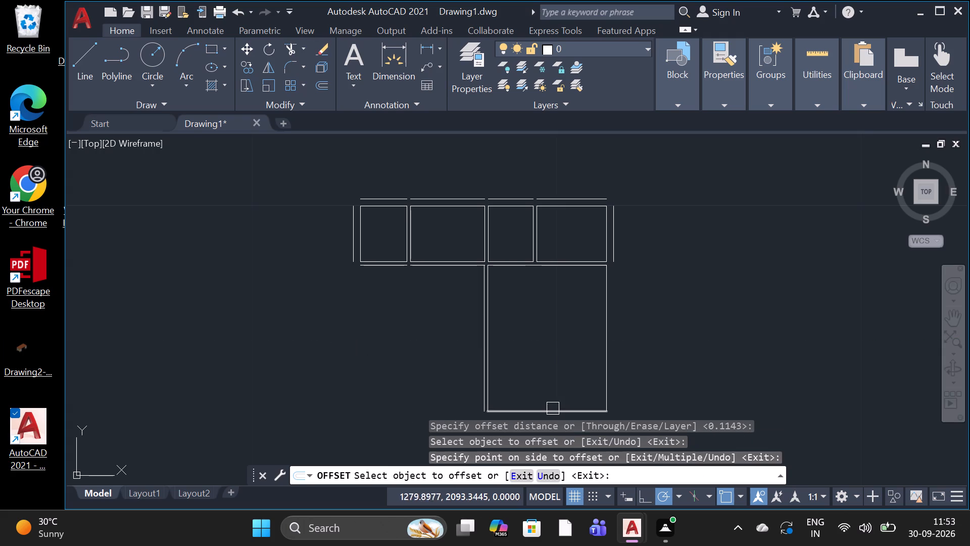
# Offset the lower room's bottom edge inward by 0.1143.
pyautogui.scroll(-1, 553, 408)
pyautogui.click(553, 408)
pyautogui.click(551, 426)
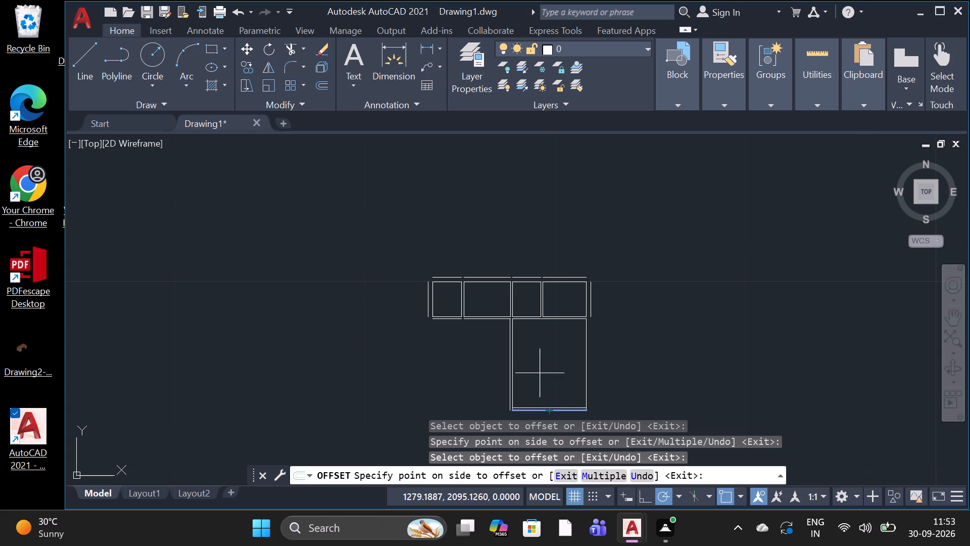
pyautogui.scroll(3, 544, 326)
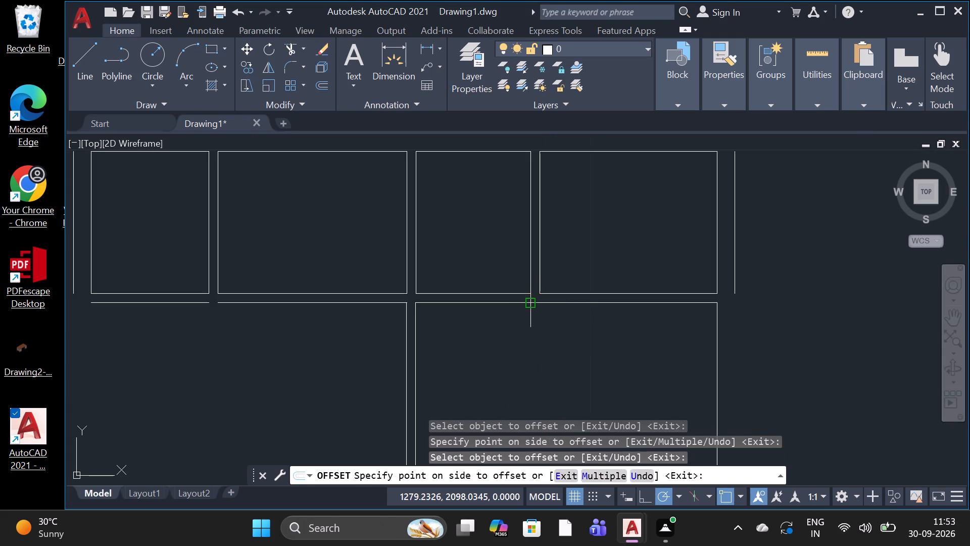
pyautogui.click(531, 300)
# Offset the lower room's top edge upward by 0.1143, and end the Offset command.
pyautogui.click(535, 306)
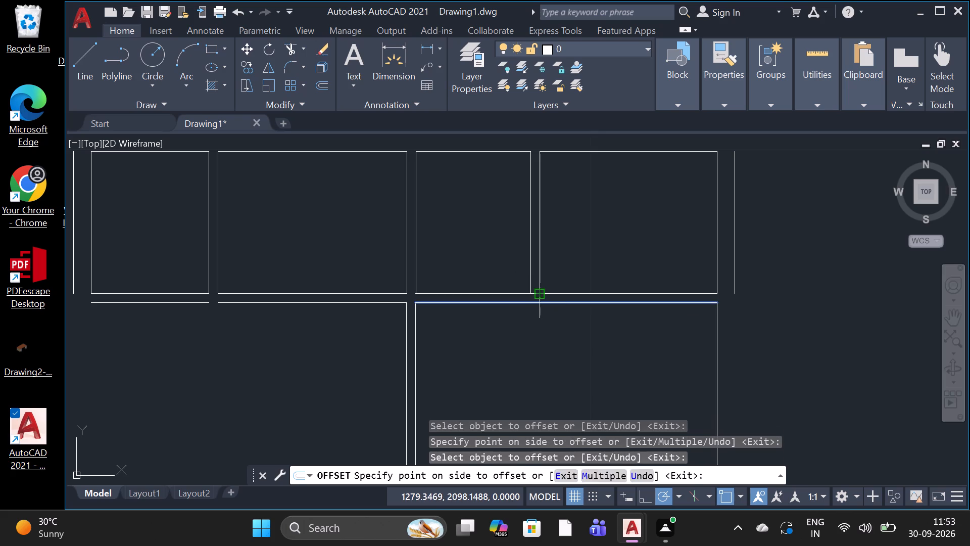
pyautogui.click(539, 293)
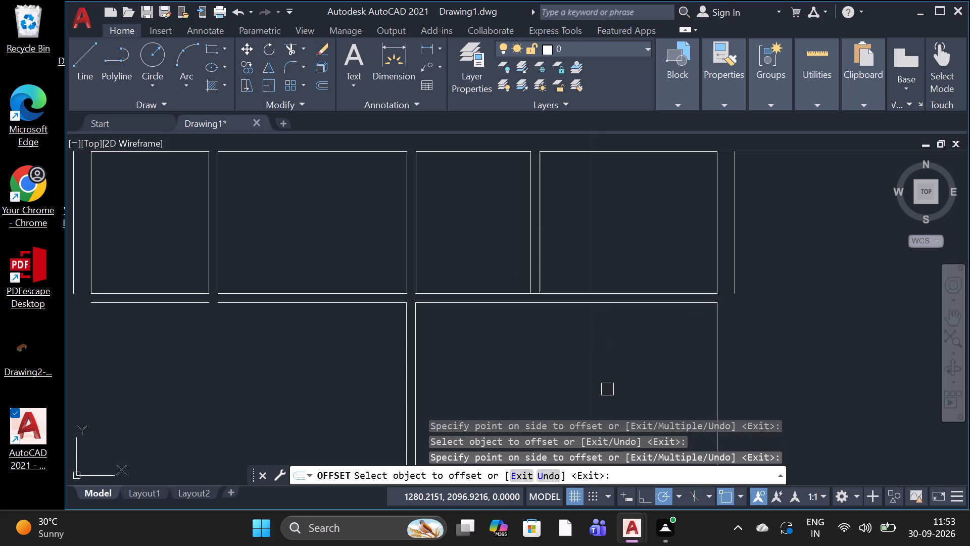
pyautogui.press('Escape')
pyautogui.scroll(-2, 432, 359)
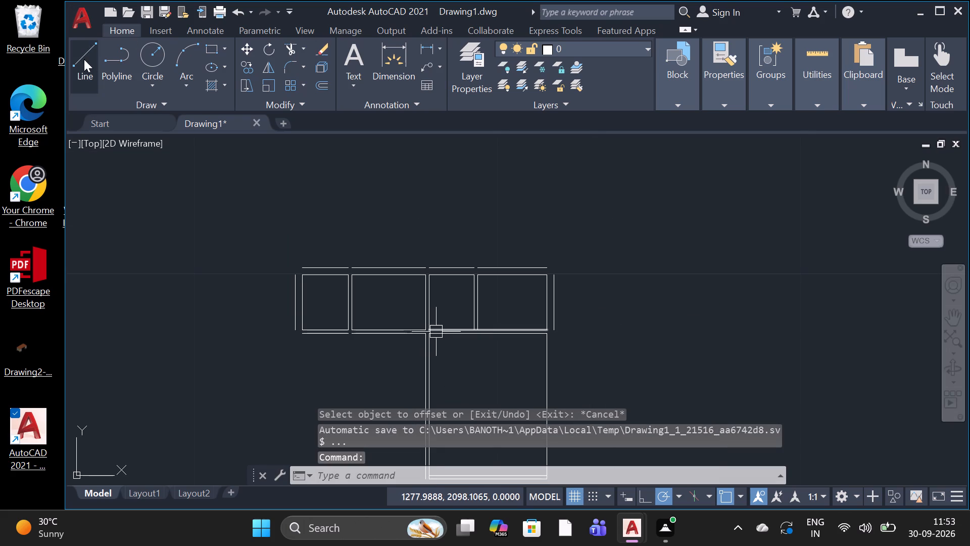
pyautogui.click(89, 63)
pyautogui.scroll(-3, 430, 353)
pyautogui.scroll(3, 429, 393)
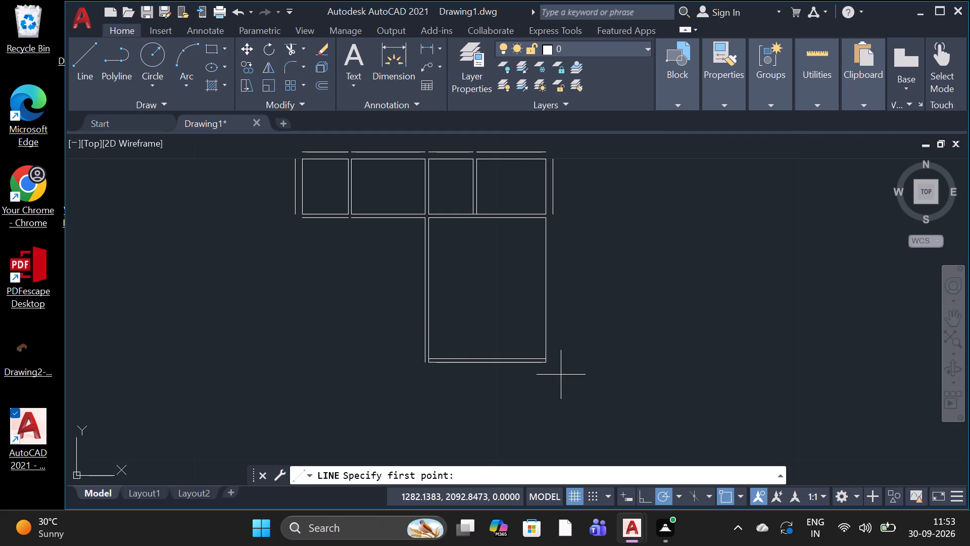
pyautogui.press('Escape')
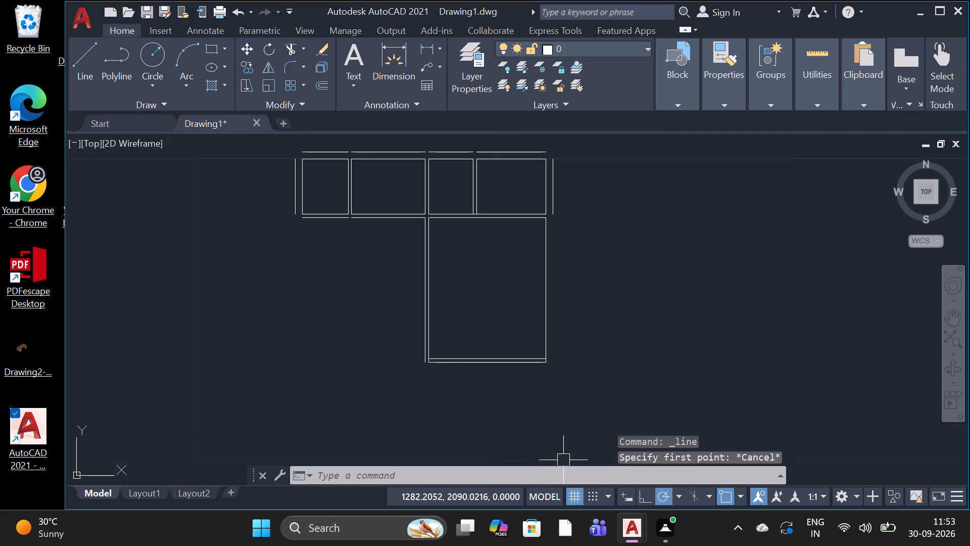
# Offset the lower room's east edge outward by 0.23.
pyautogui.press('o')
pyautogui.write('f')
pyautogui.press('space')
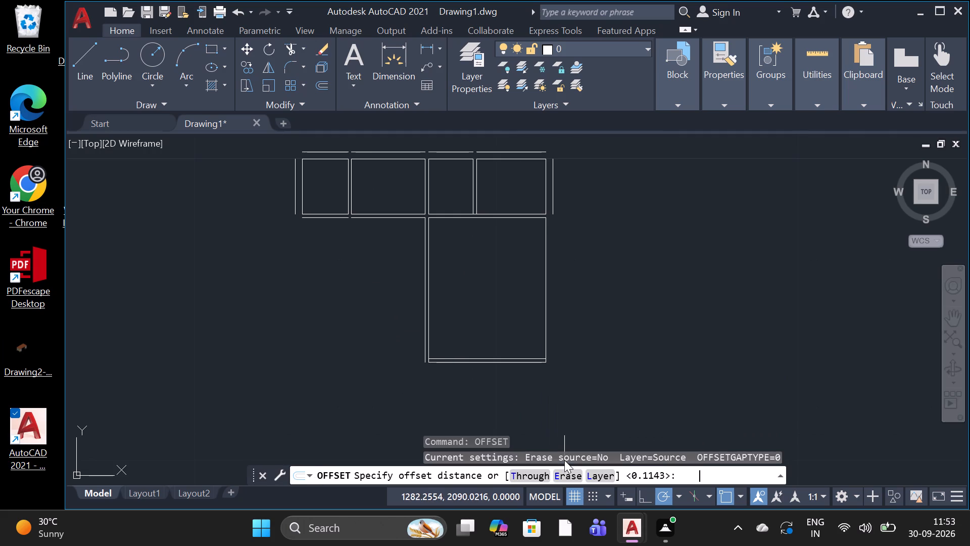
pyautogui.write('0.')
pyautogui.write('23')
pyautogui.press('space')
pyautogui.click(551, 310)
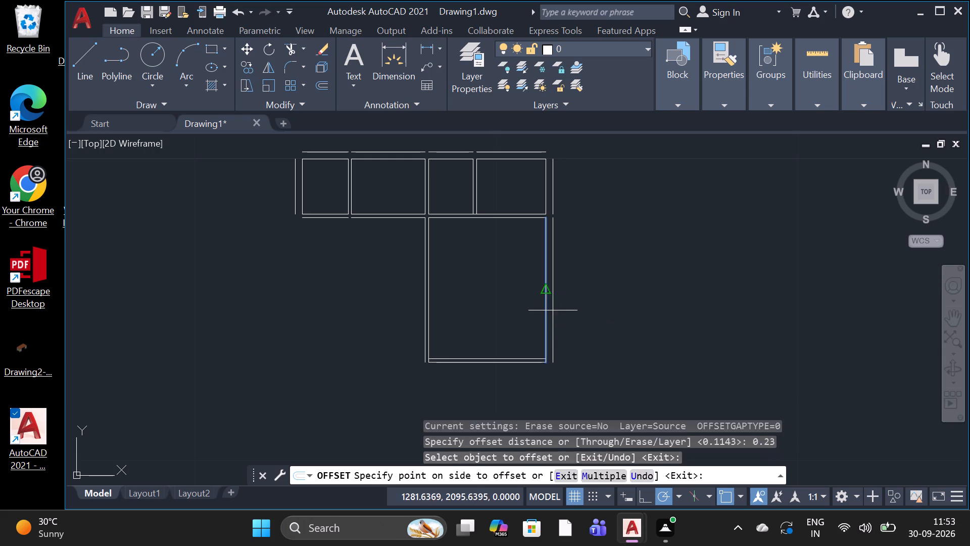
pyautogui.click(554, 310)
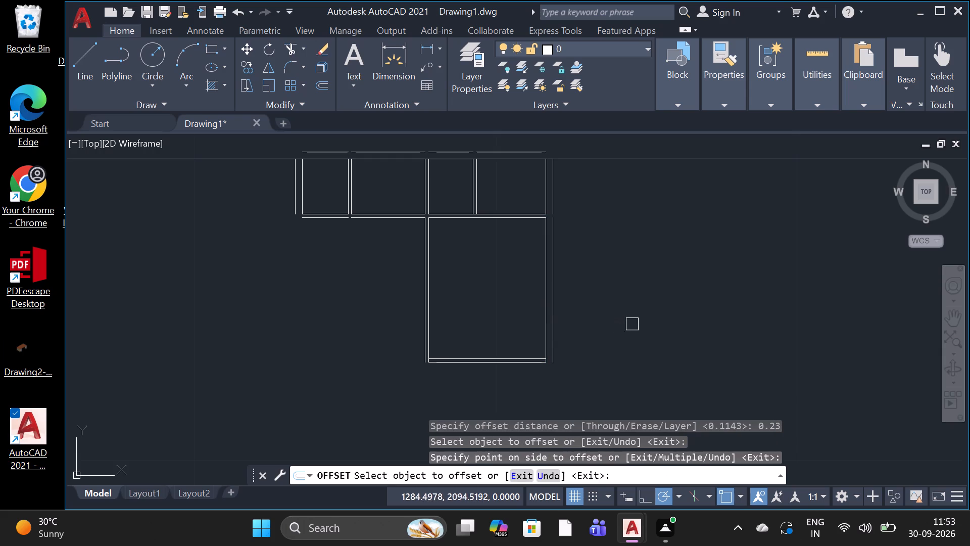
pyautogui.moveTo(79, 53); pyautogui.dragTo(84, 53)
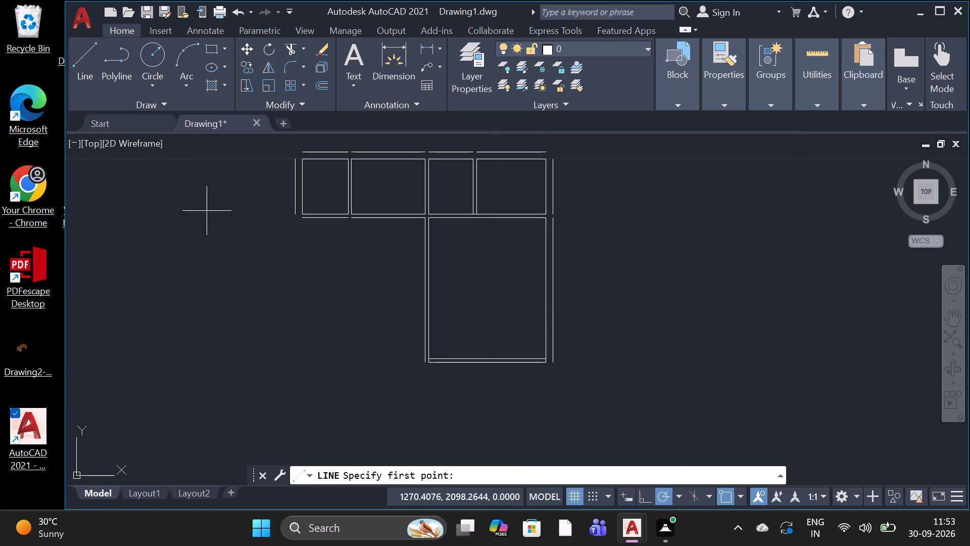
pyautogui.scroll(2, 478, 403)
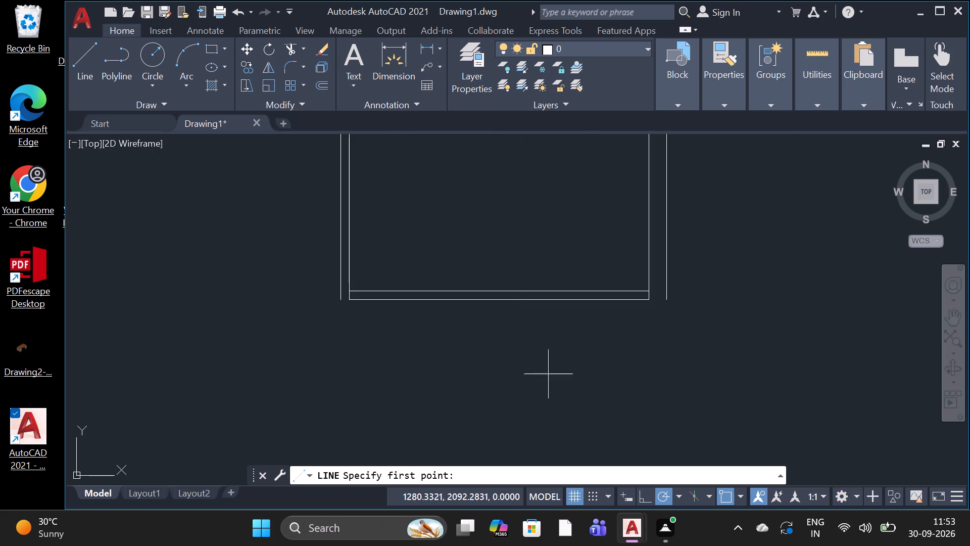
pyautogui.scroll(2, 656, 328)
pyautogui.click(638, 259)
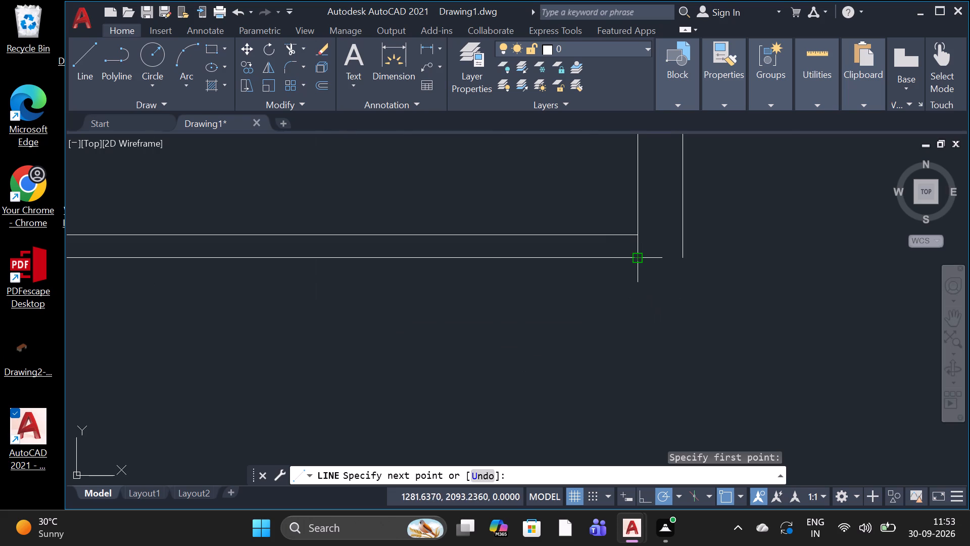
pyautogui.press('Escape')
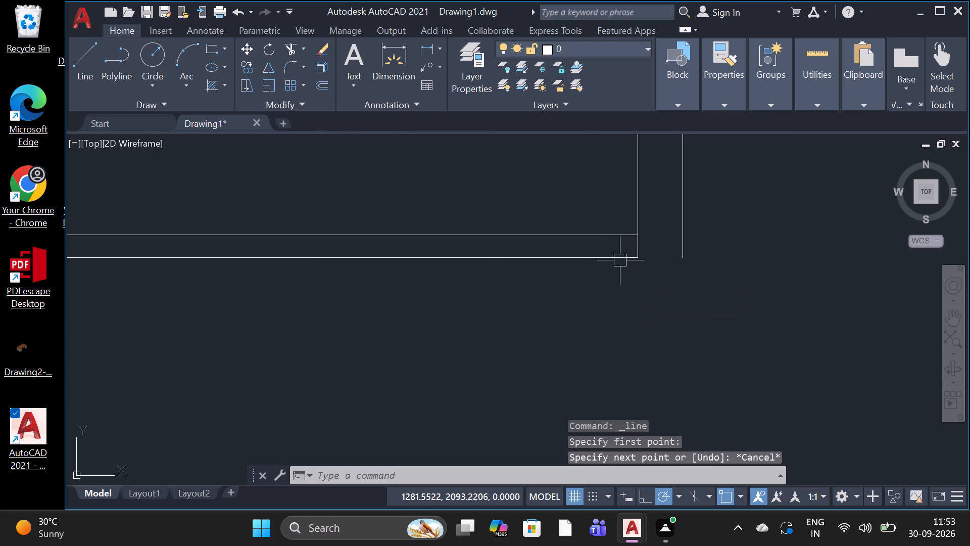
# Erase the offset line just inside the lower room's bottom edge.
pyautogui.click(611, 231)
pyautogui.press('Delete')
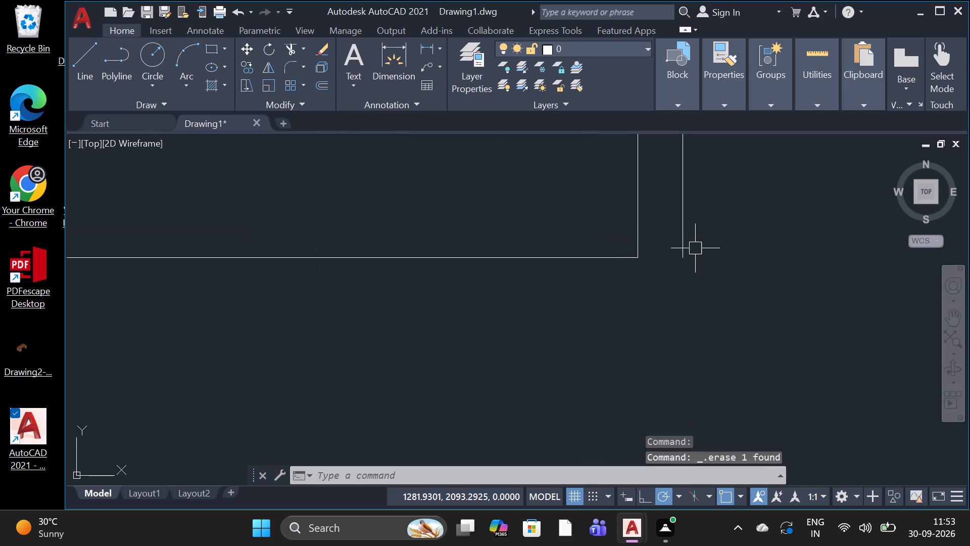
# Offset the lower room's bottom edge downward by 0.1143, and end the Offset command.
pyautogui.write('of')
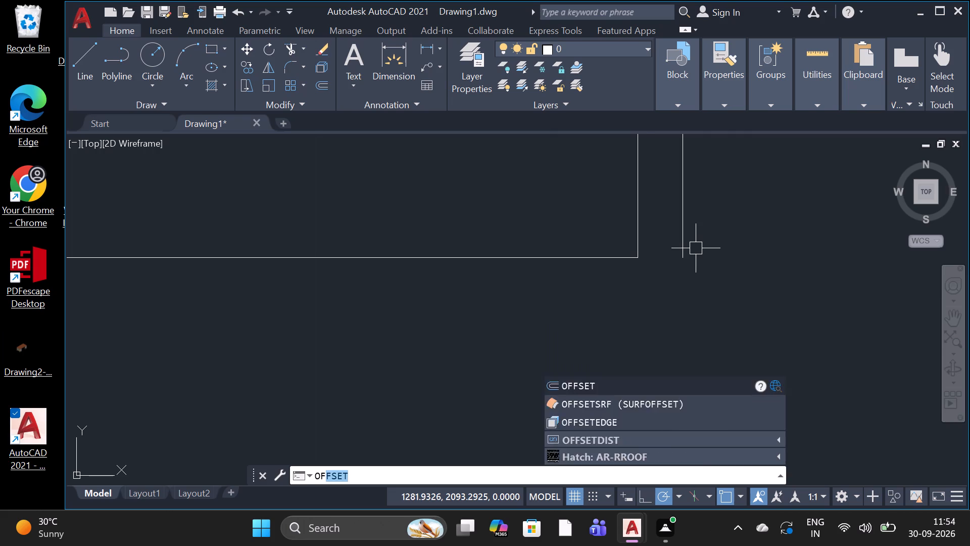
pyautogui.press('space')
pyautogui.write('0.')
pyautogui.write('1143')
pyautogui.press('space')
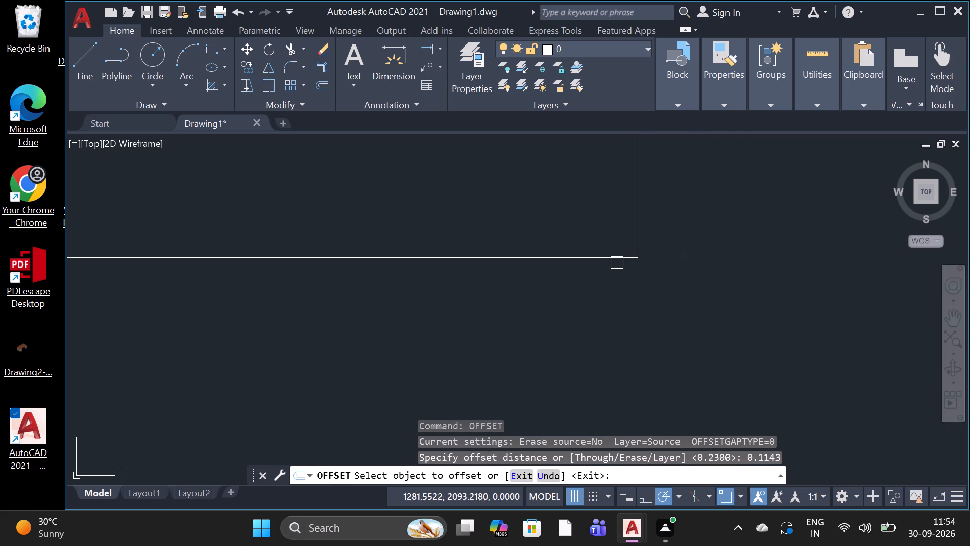
pyautogui.click(597, 260)
pyautogui.click(586, 311)
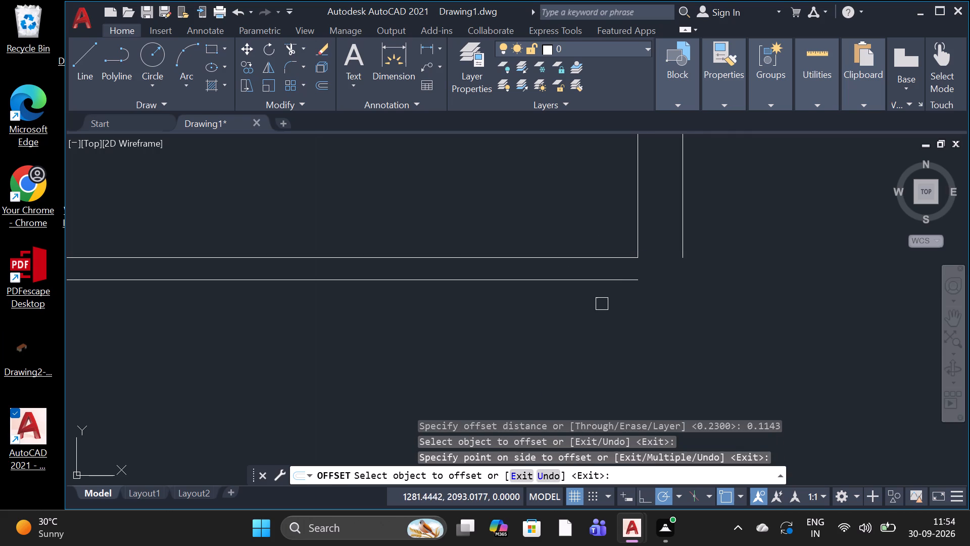
pyautogui.scroll(-2, 605, 305)
pyautogui.press('Escape')
# Draw a line 4.88 straight down from the east end of the lower room's bottom offset line.
pyautogui.click(82, 63)
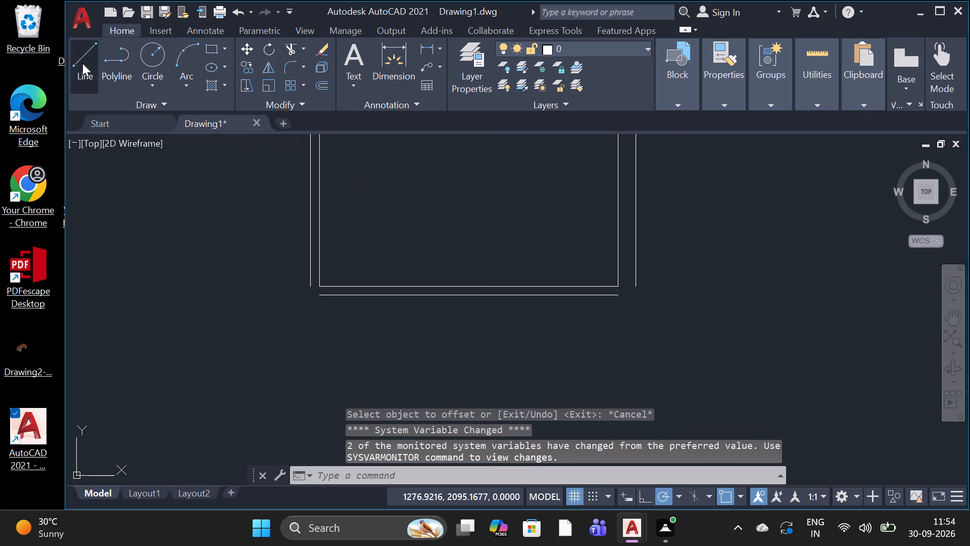
pyautogui.click(616, 298)
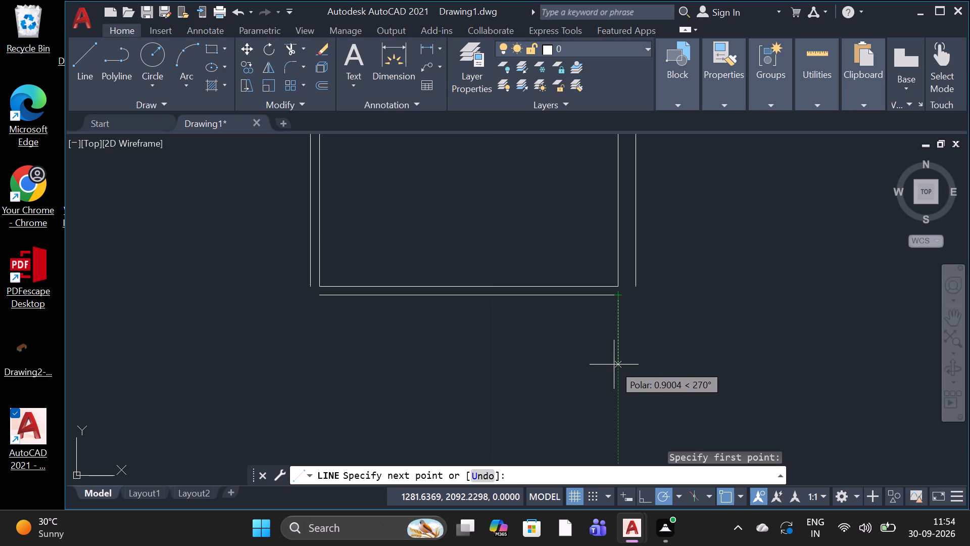
pyautogui.write('5.')
pyautogui.press('BackSpace')
pyautogui.press('BackSpace')
pyautogui.press('4')
pyautogui.press('.')
pyautogui.write('88')
pyautogui.press('space')
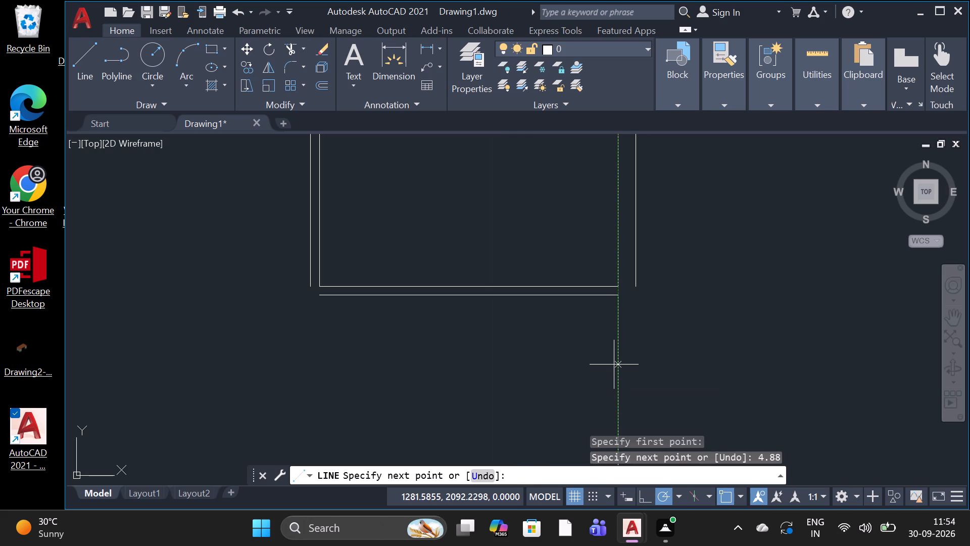
# Continue the new room's outline 5.82 to the west from the bottom of the 4.88 line.
pyautogui.scroll(-3, 419, 330)
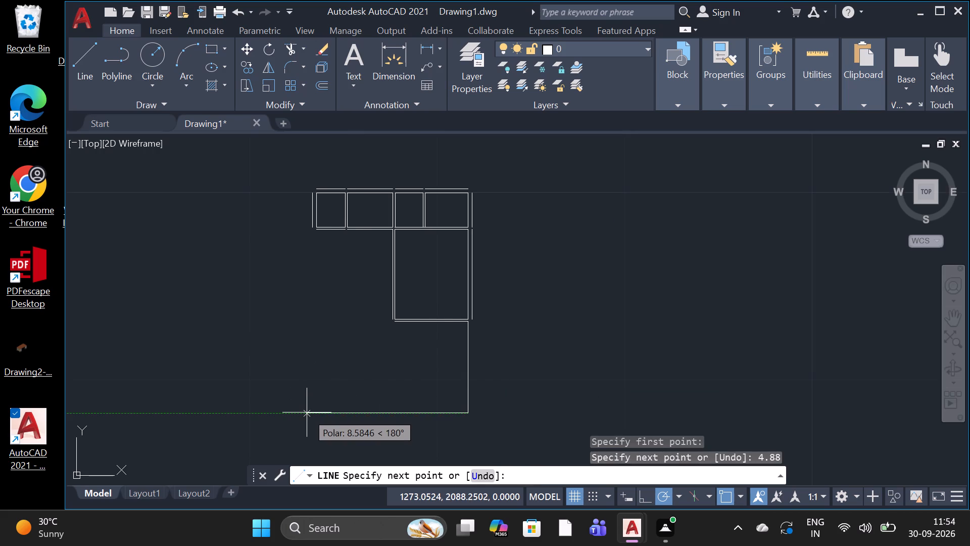
pyautogui.press('5')
pyautogui.press('.')
pyautogui.press('8')
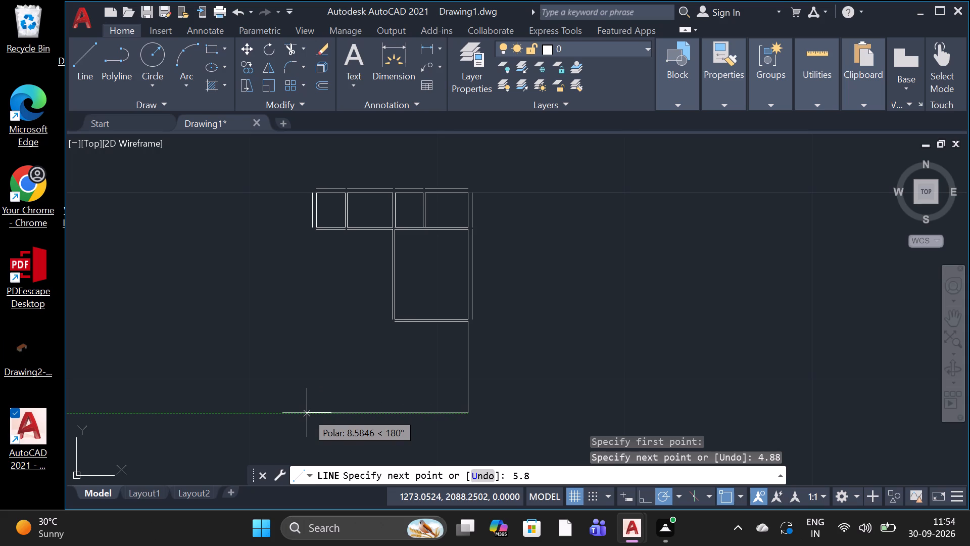
pyautogui.press('8')
pyautogui.press('BackSpace')
pyautogui.press('2')
pyautogui.press('space')
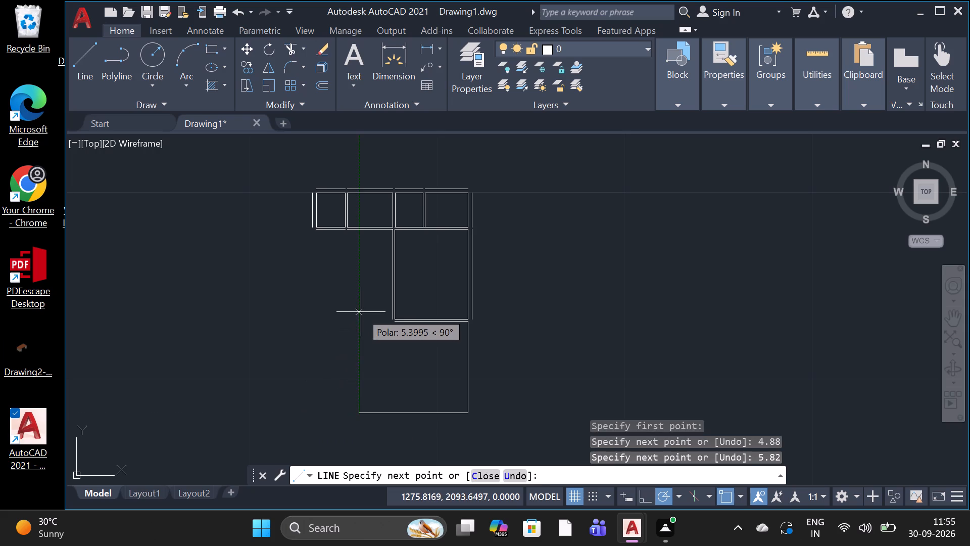
# Continue the new room's outline 4.88 straight up from the west end of its bottom line.
pyautogui.press('4')
pyautogui.press('.')
pyautogui.press('2')
pyautogui.press('BackSpace')
pyautogui.write('88')
pyautogui.press('space')
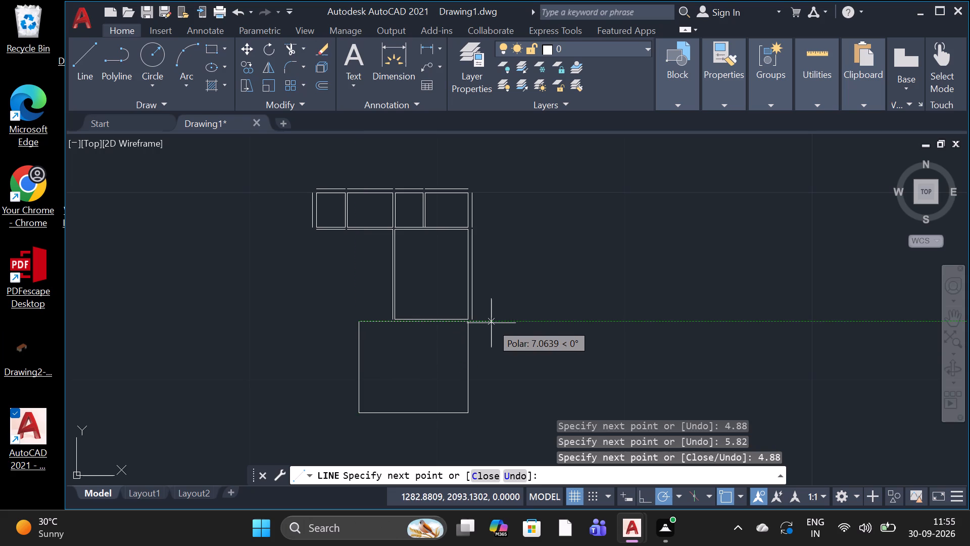
# Close the room's outline with a 5.82 line east along its top, and end the Line command.
pyautogui.write('5.')
pyautogui.press('8')
pyautogui.press('2')
pyautogui.press('space')
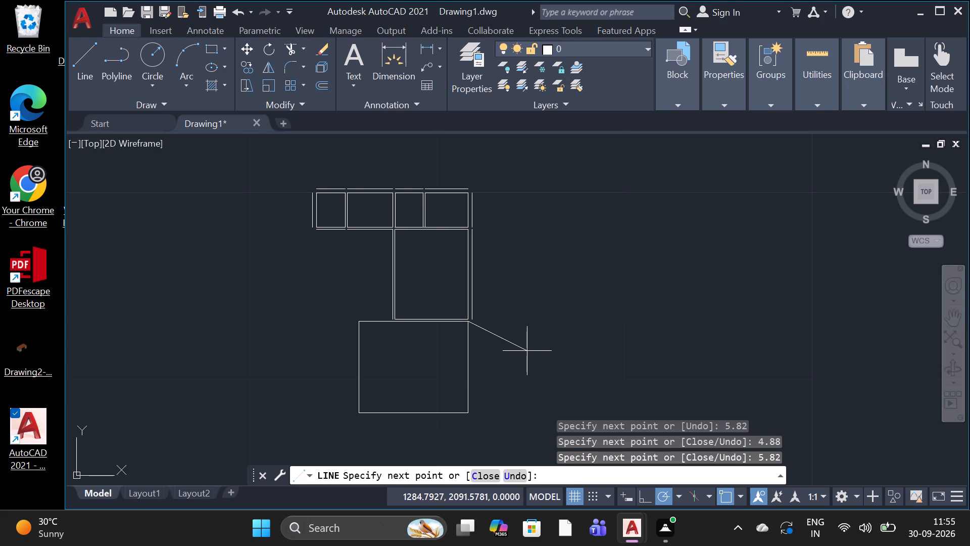
pyautogui.press('space')
# Offset the 5.82 by 4.88 room's bottom, west and top edges outward by 0.1143, and end the Offset command.
pyautogui.write('of')
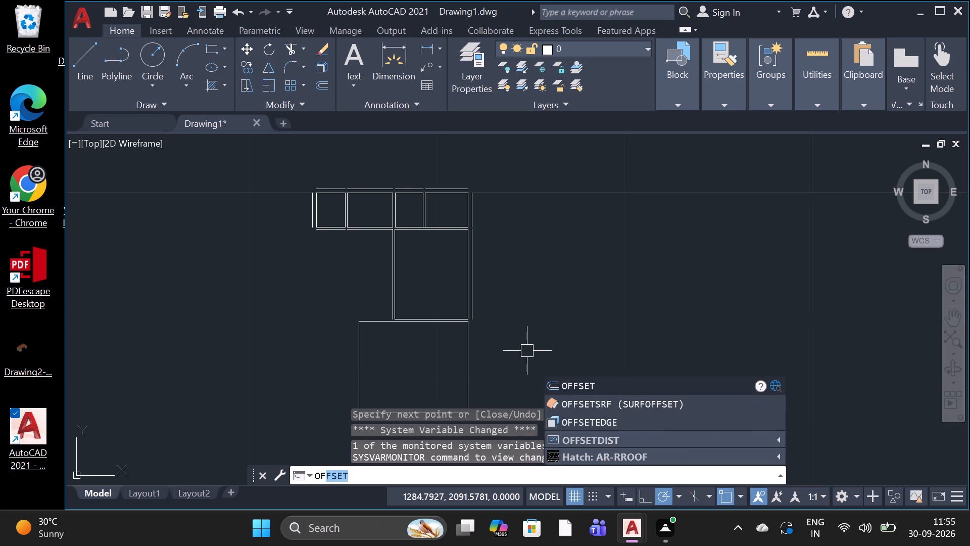
pyautogui.press('space')
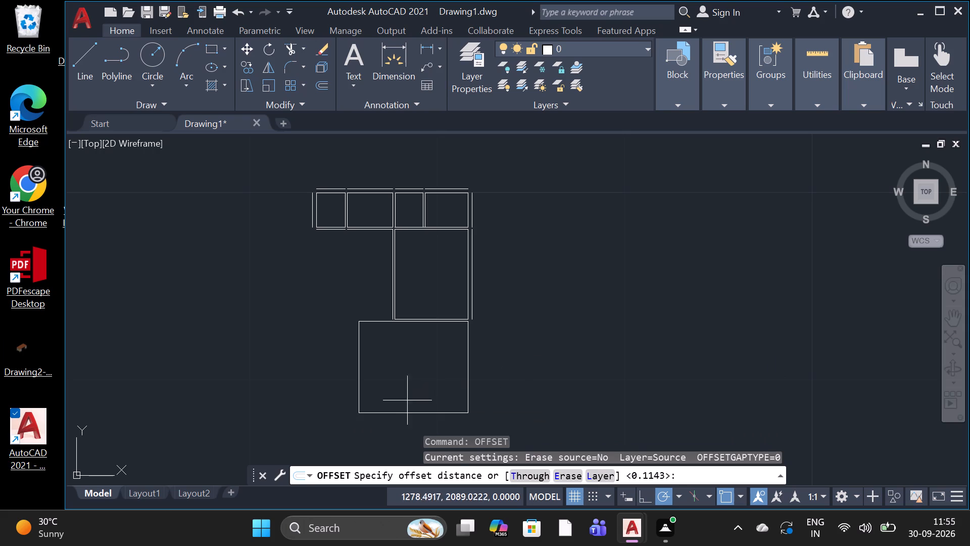
pyautogui.press('space')
pyautogui.click(406, 413)
pyautogui.click(402, 438)
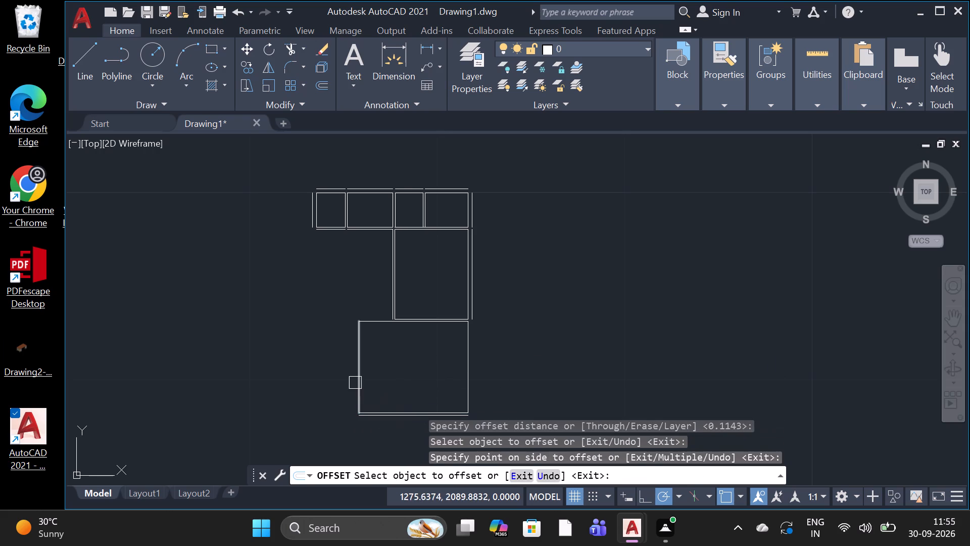
pyautogui.click(355, 383)
pyautogui.click(340, 381)
pyautogui.moveTo(371, 324); pyautogui.dragTo(377, 313)
pyautogui.click(383, 291)
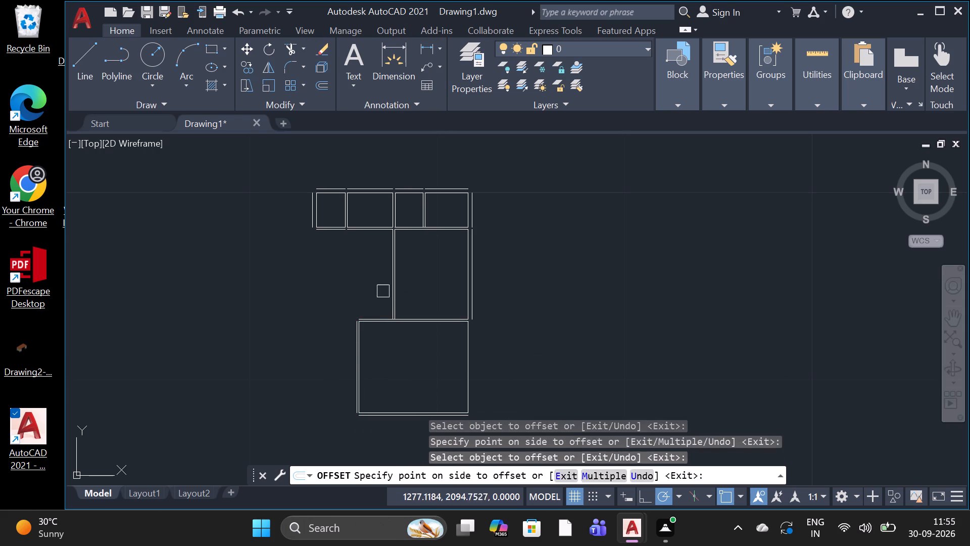
pyautogui.press('space')
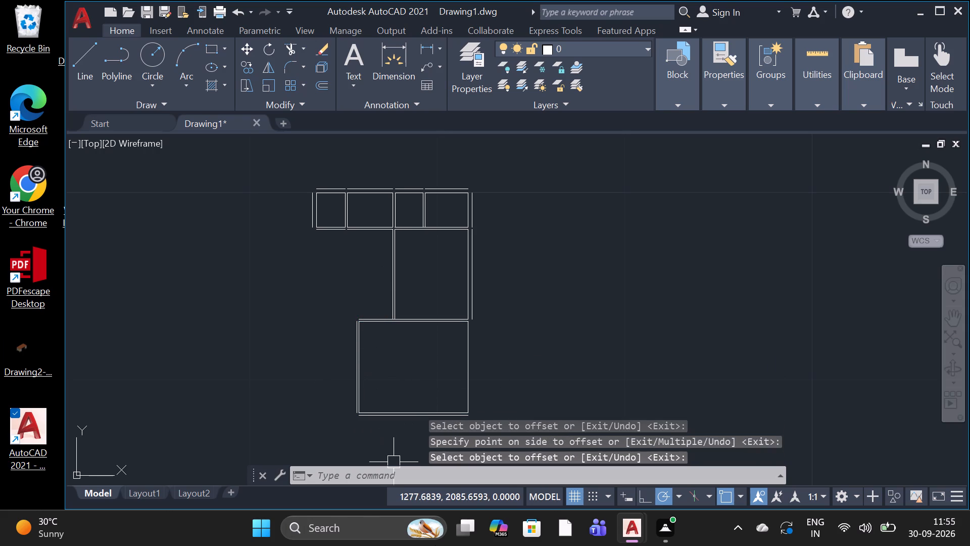
# Offset the 5.82 by 4.88 room's east edge outward by 0.23, and end the Offset command.
pyautogui.press('space')
pyautogui.write('0.23')
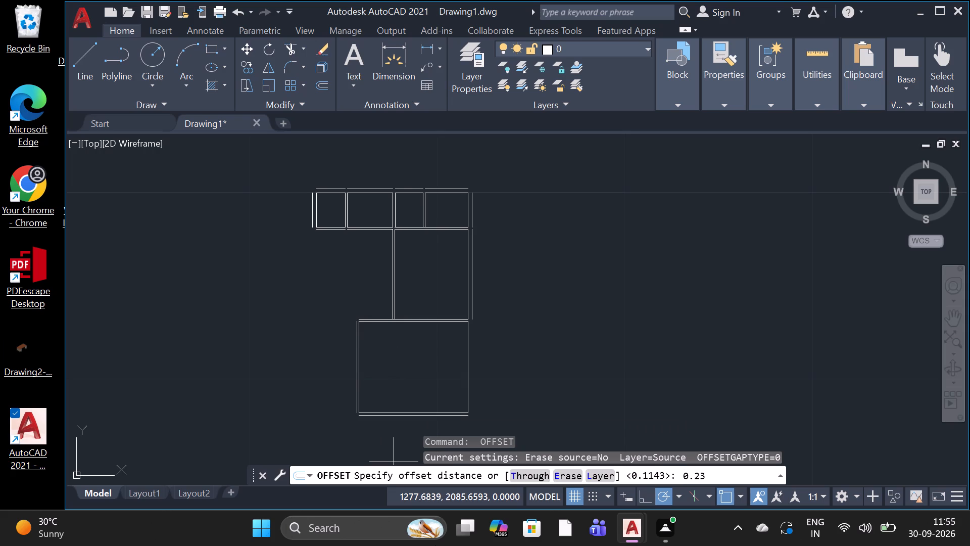
pyautogui.press('space')
pyautogui.click(468, 371)
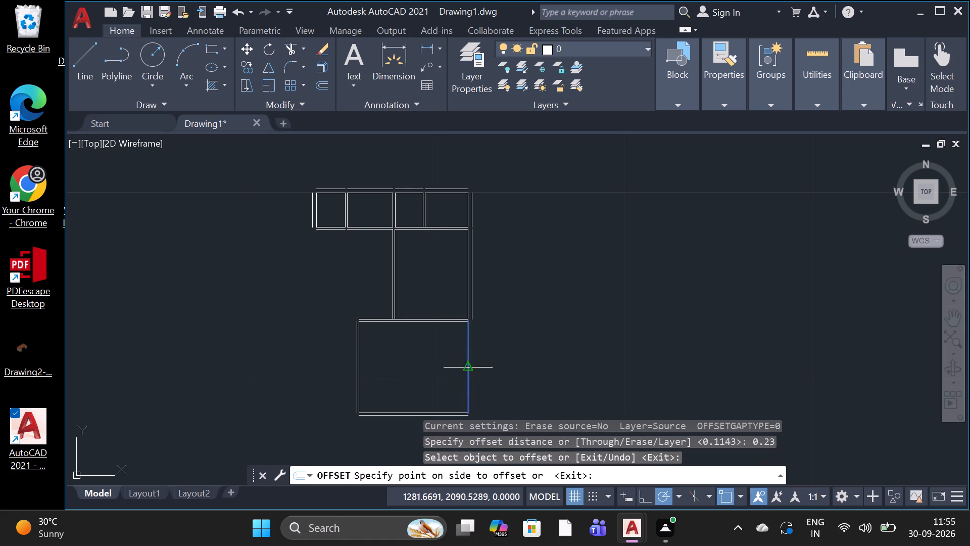
pyautogui.click(487, 370)
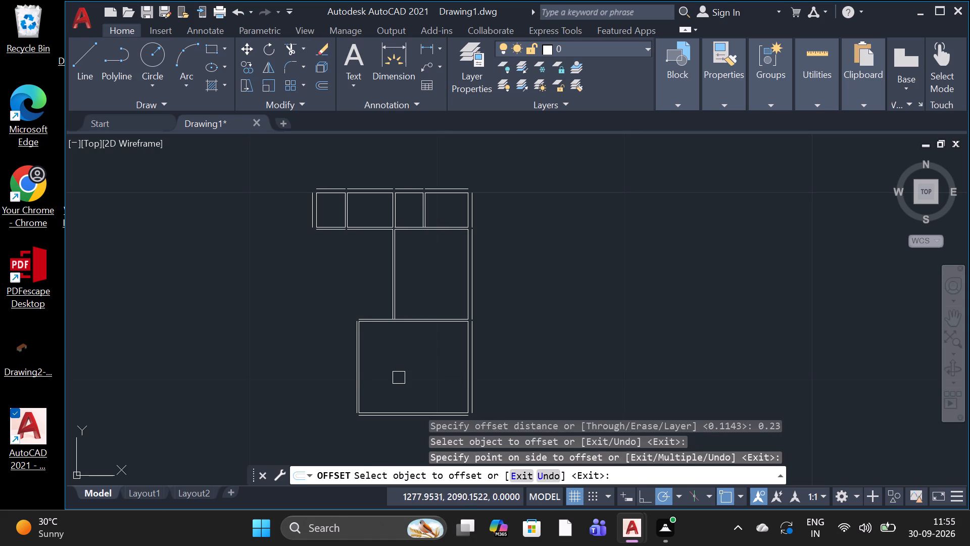
pyautogui.scroll(1, 399, 378)
pyautogui.scroll(-1, 399, 378)
pyautogui.press('Escape')
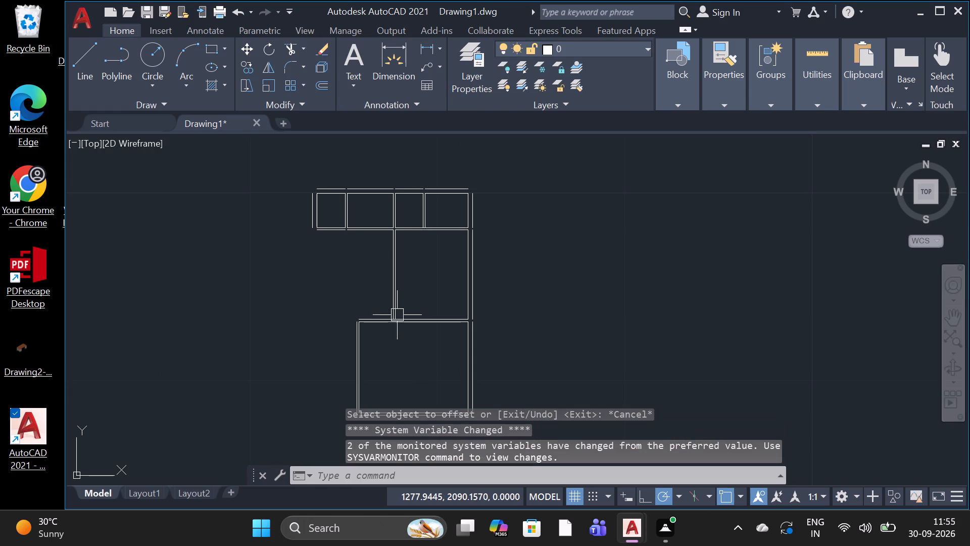
# Draw a line 4.79 straight down from the west end of the wall line below the four upper rooms.
pyautogui.click(91, 50)
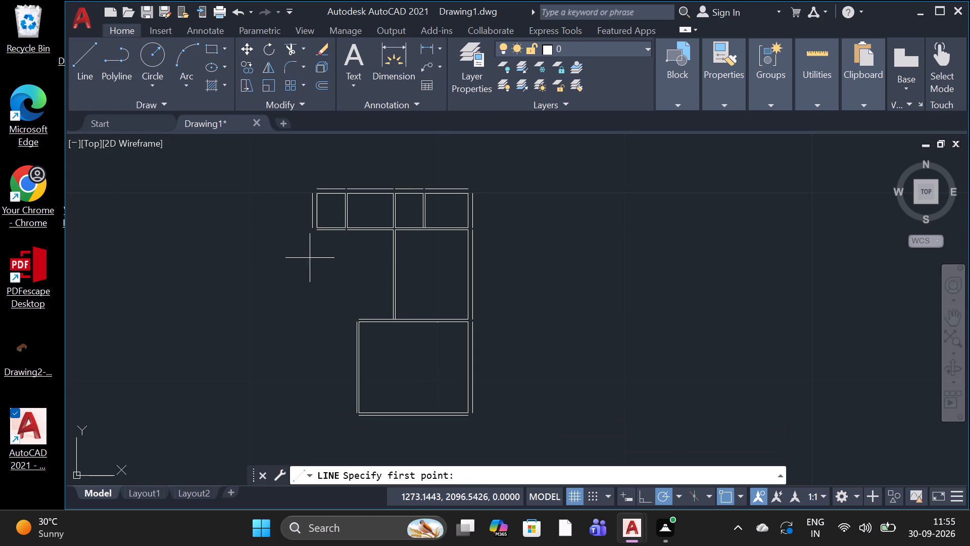
pyautogui.click(318, 234)
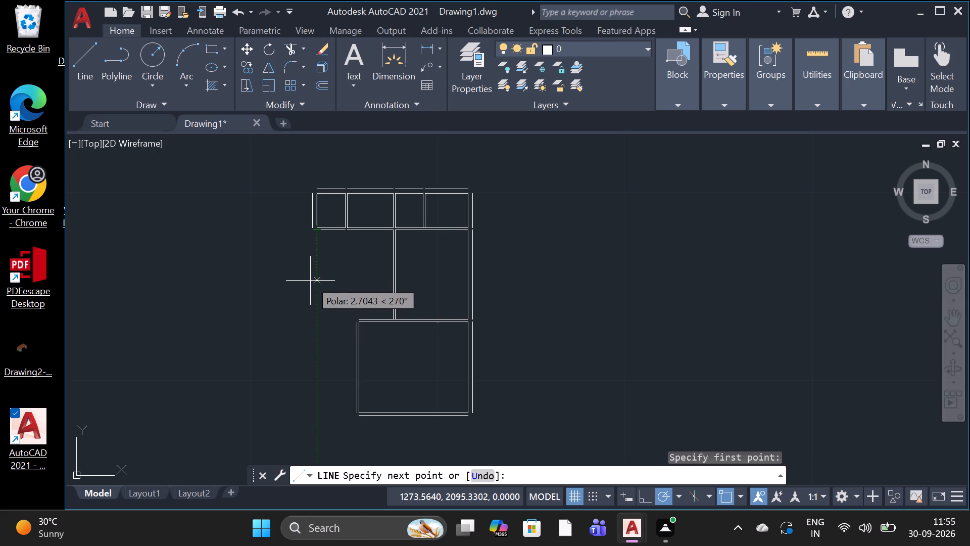
pyautogui.press('4')
pyautogui.press('.')
pyautogui.write('79')
pyautogui.press('space')
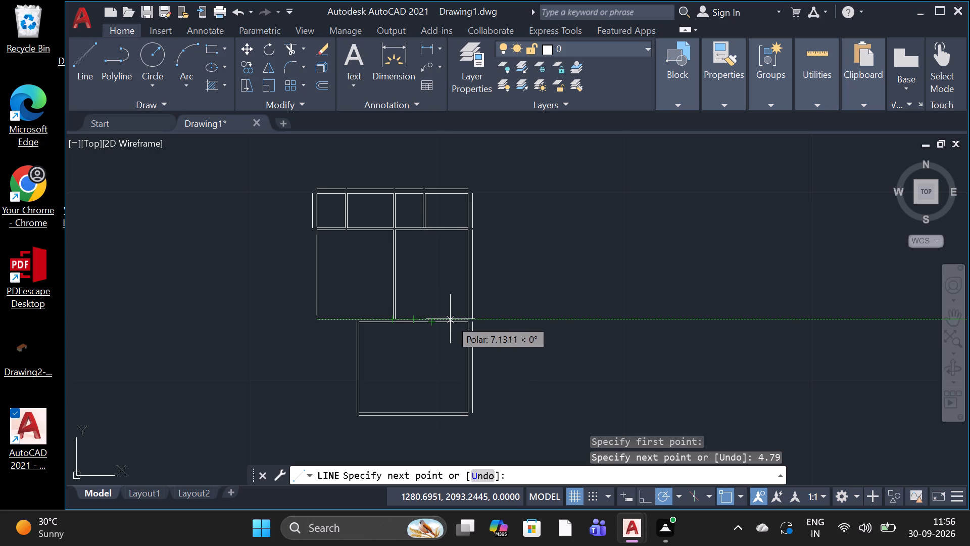
# Continue the outline 4.08 to the east from the bottom of the 4.79 line, and end the Line command.
pyautogui.press('4')
pyautogui.press('.')
pyautogui.press('0')
pyautogui.press('8')
pyautogui.press('space')
pyautogui.press('space')
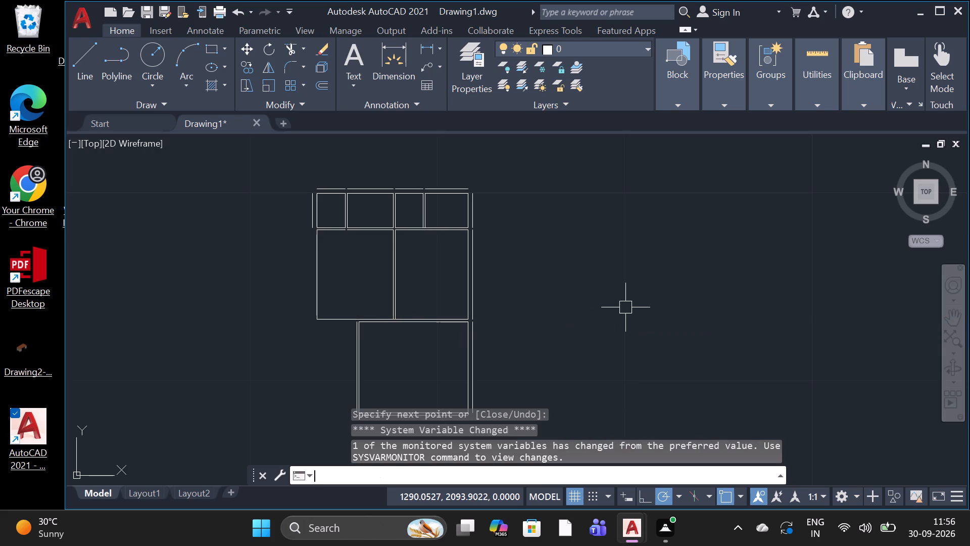
# Offset the new middle west room's west edge outward by 0.23, and end the Offset command.
pyautogui.scroll(2, 425, 321)
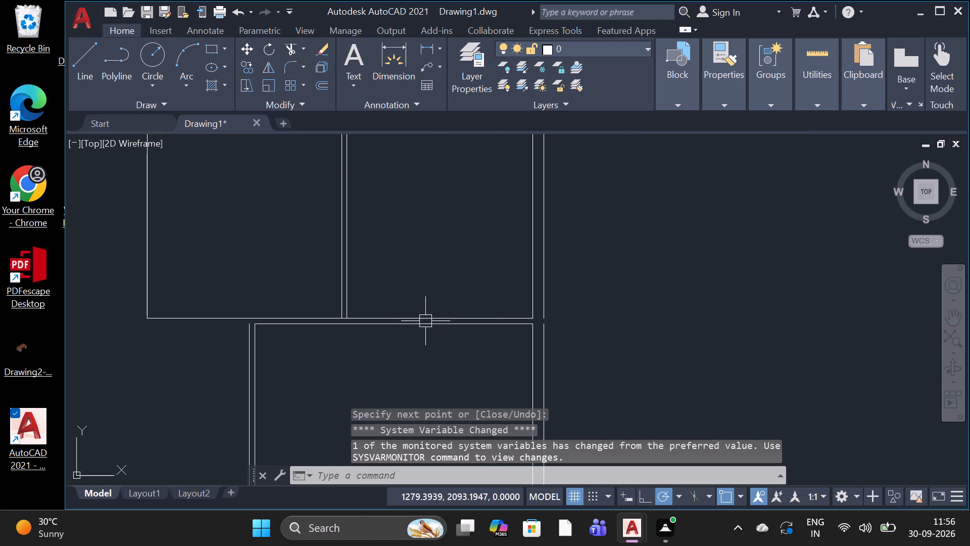
pyautogui.press('o')
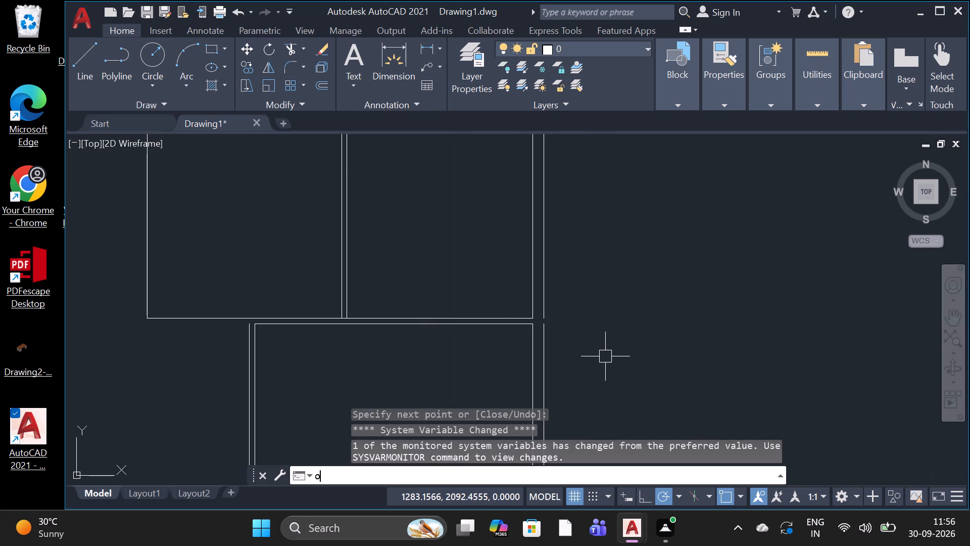
pyautogui.write('f')
pyautogui.press('space')
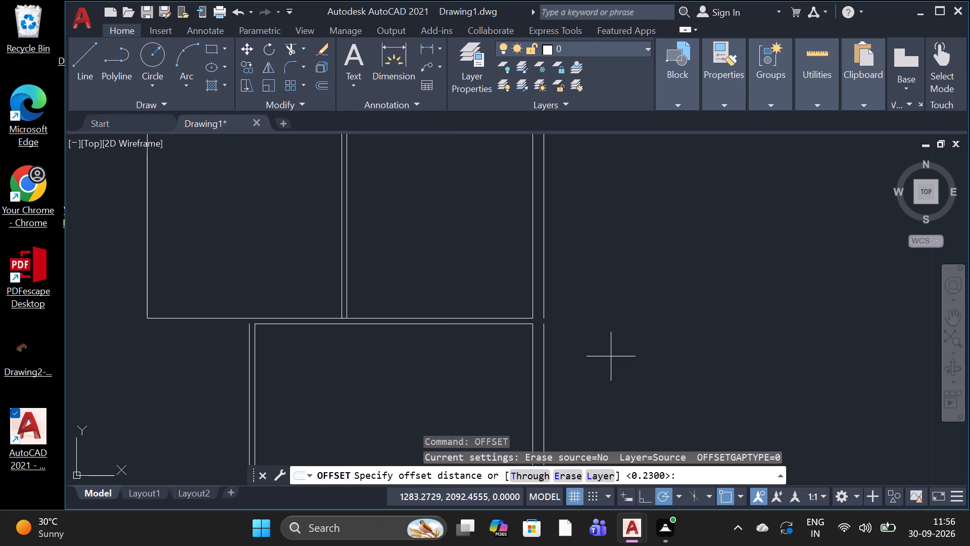
pyautogui.press('space')
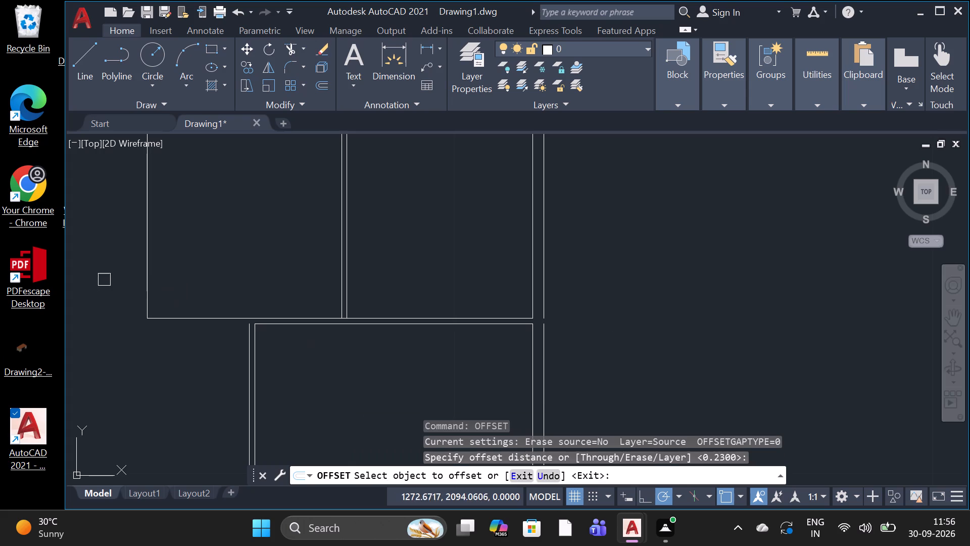
pyautogui.click(141, 269)
pyautogui.click(134, 269)
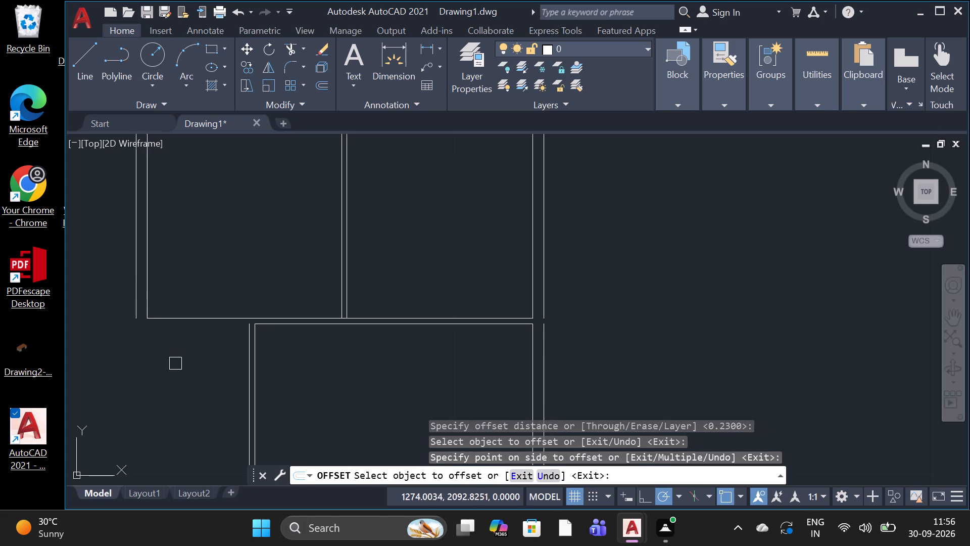
pyautogui.scroll(-3, 172, 371)
pyautogui.press('Escape')
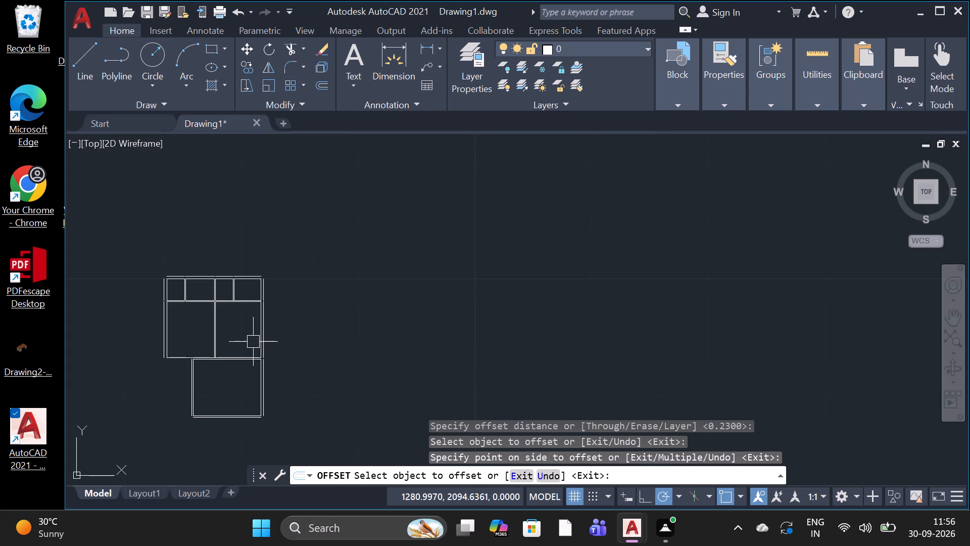
# Offset the bottom edge of the middle west room downward by 0.1143.
pyautogui.press('space')
pyautogui.write('0.1143')
pyautogui.press('space')
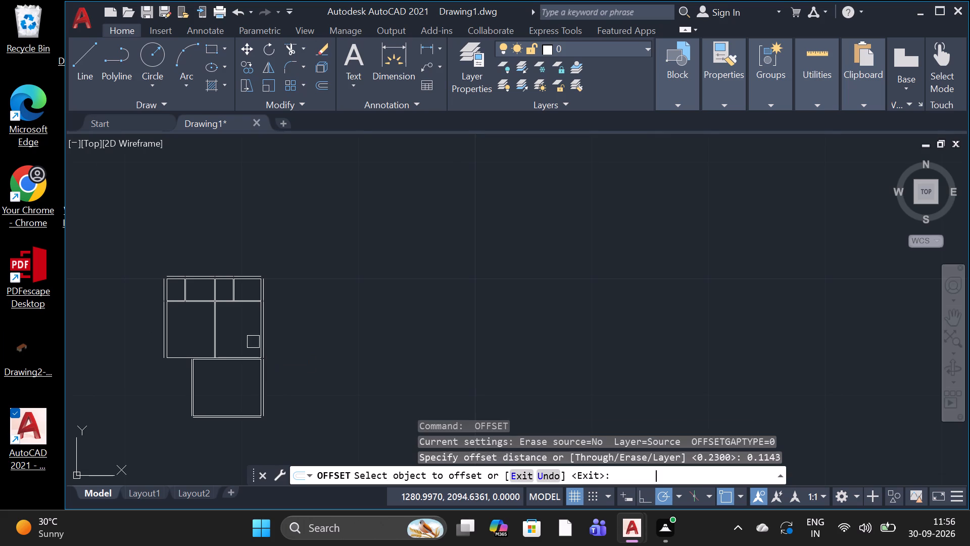
pyautogui.scroll(2, 180, 354)
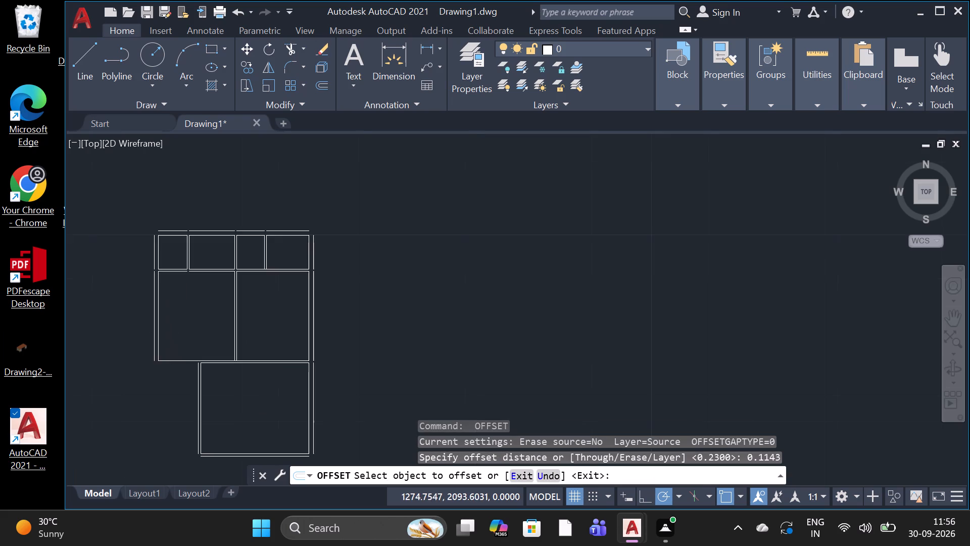
pyautogui.click(172, 366)
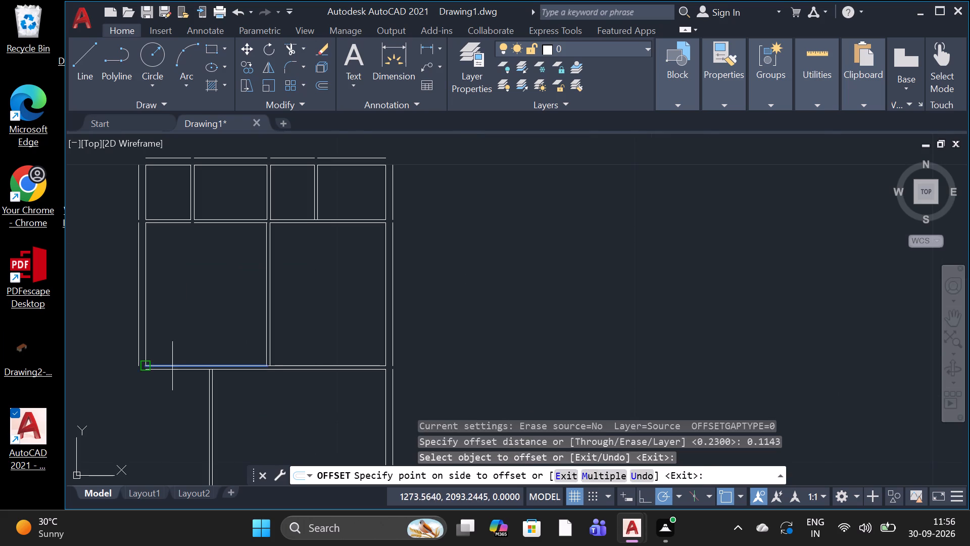
pyautogui.moveTo(166, 443); pyautogui.dragTo(168, 433)
# Offset the west line of the partition between the two middle rooms eastward by 0.1143, and end the Offset command.
pyautogui.scroll(3, 239, 315)
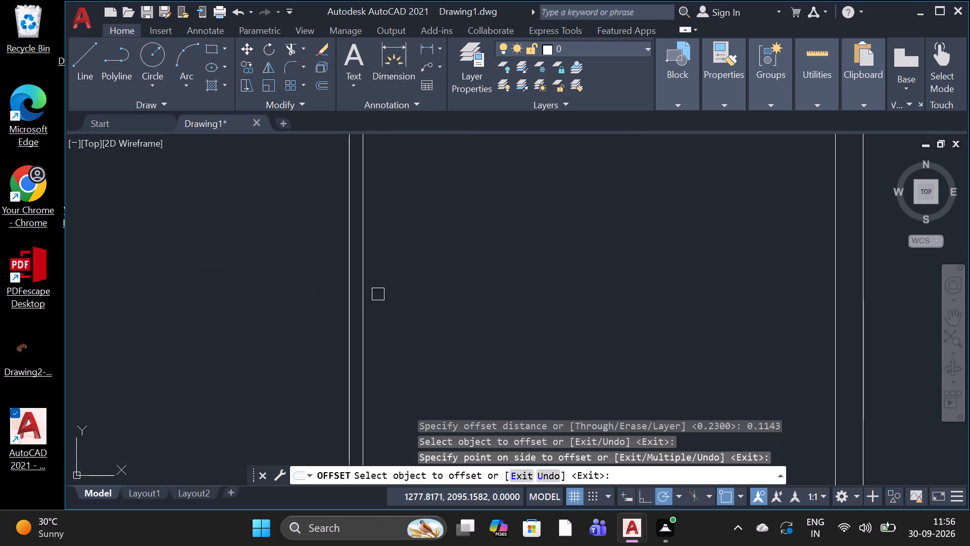
pyautogui.click(344, 307)
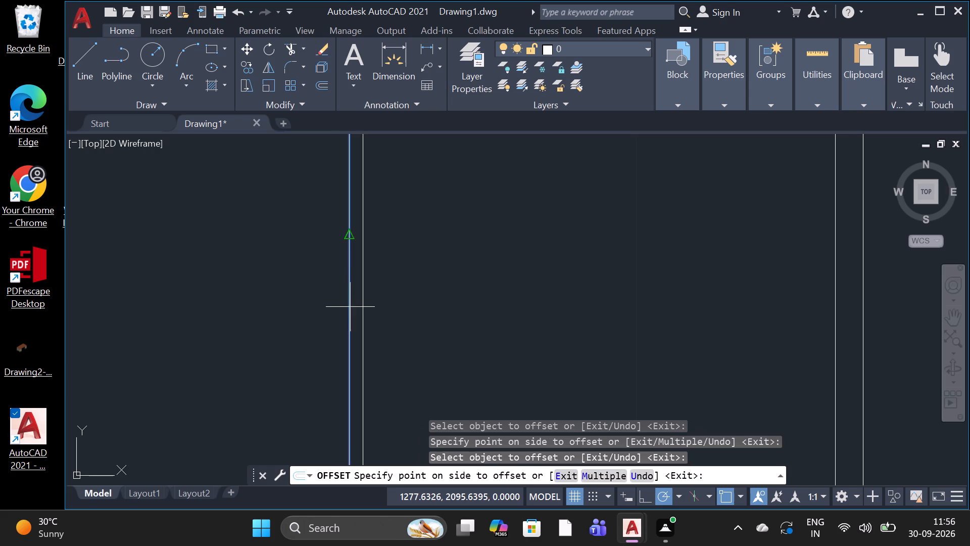
pyautogui.click(369, 307)
pyautogui.scroll(-4, 389, 314)
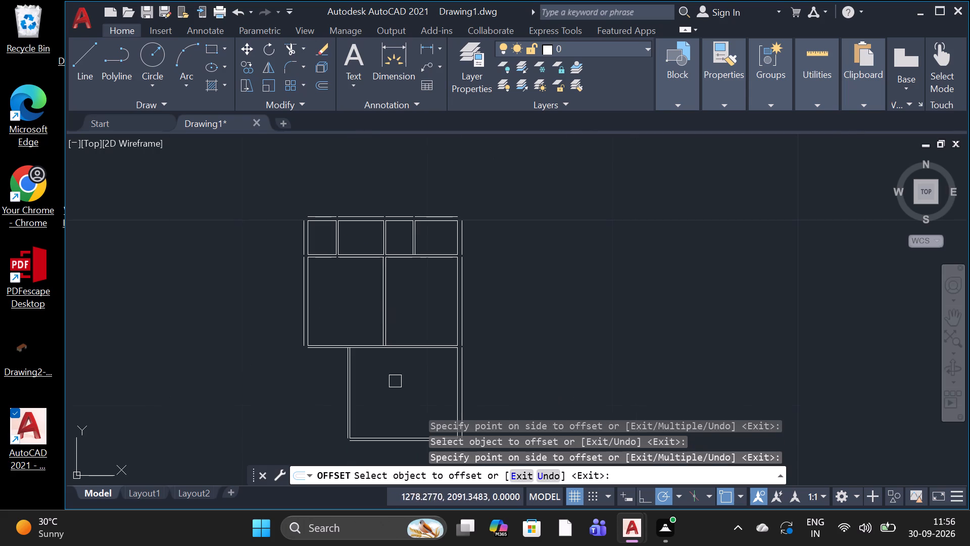
pyautogui.press('Escape')
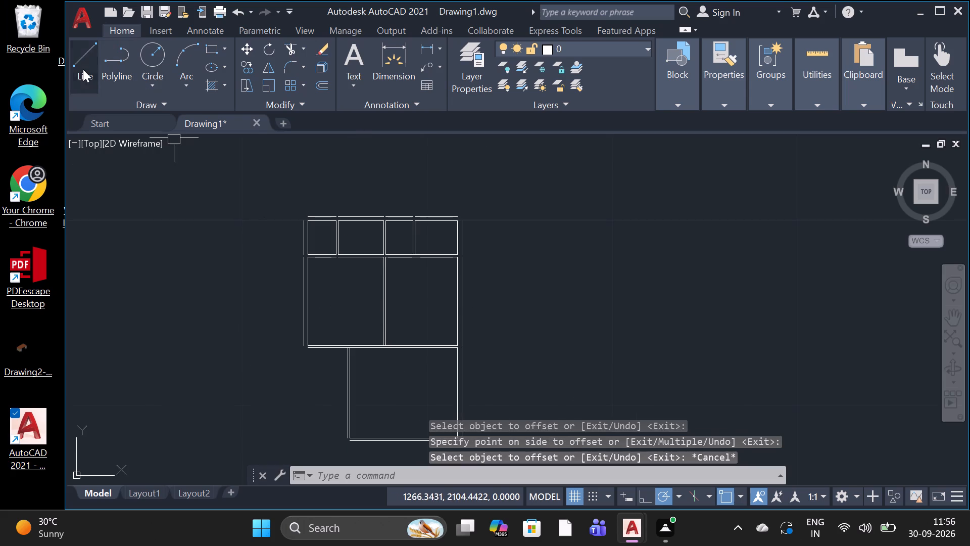
# Draw a line straight down from the west end of the wall line below the middle rooms, level with the lower room's outer bottom line.
pyautogui.click(83, 69)
pyautogui.scroll(3, 329, 349)
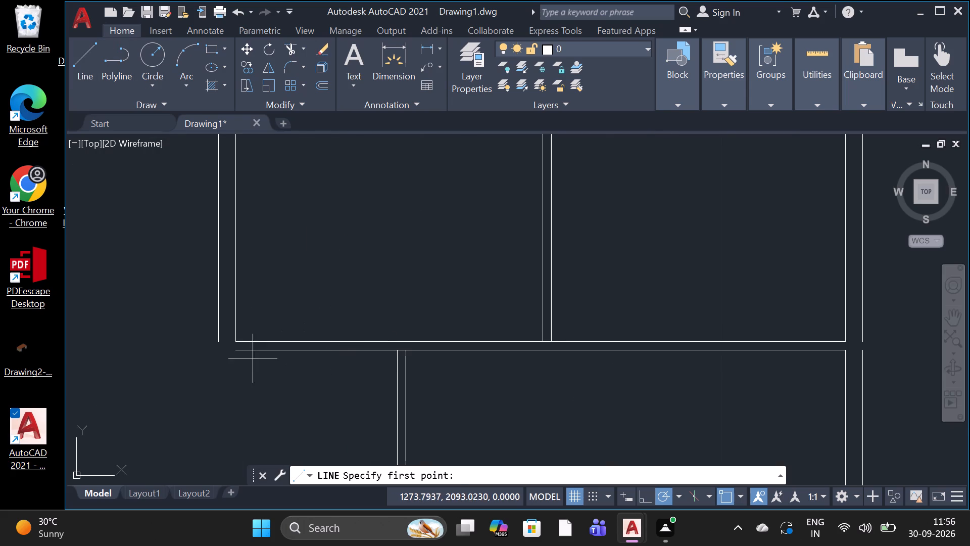
pyautogui.click(240, 350)
pyautogui.scroll(-2, 209, 413)
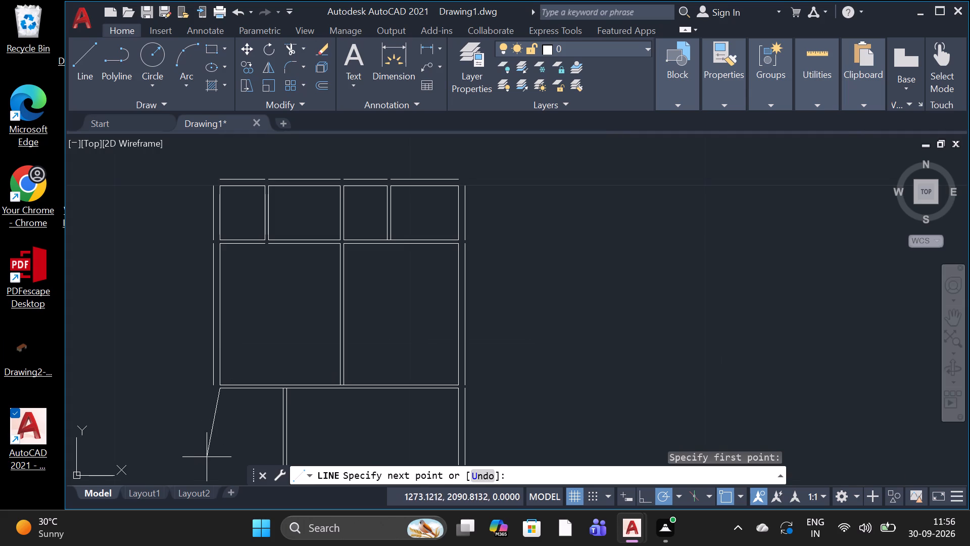
pyautogui.scroll(-4, 213, 439)
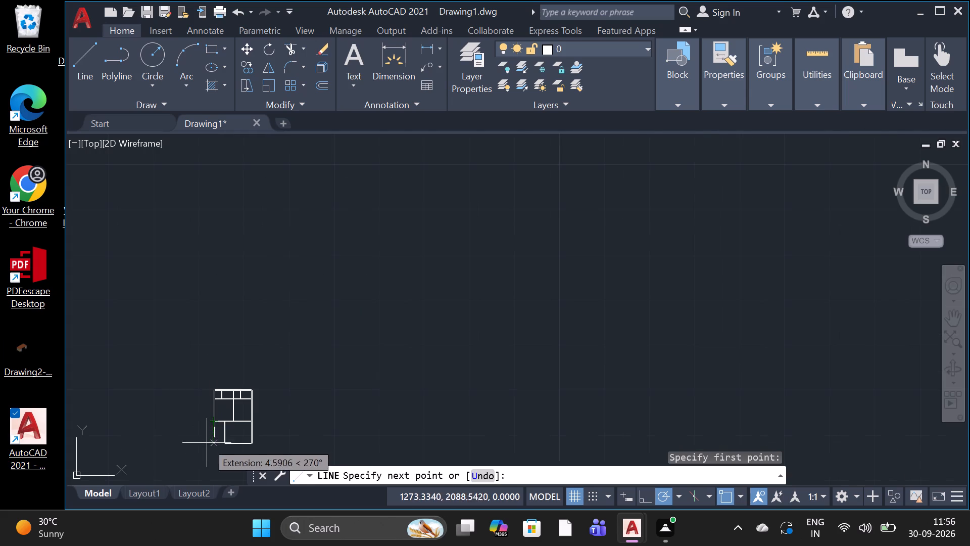
pyautogui.scroll(6, 206, 446)
pyautogui.scroll(-2, 213, 428)
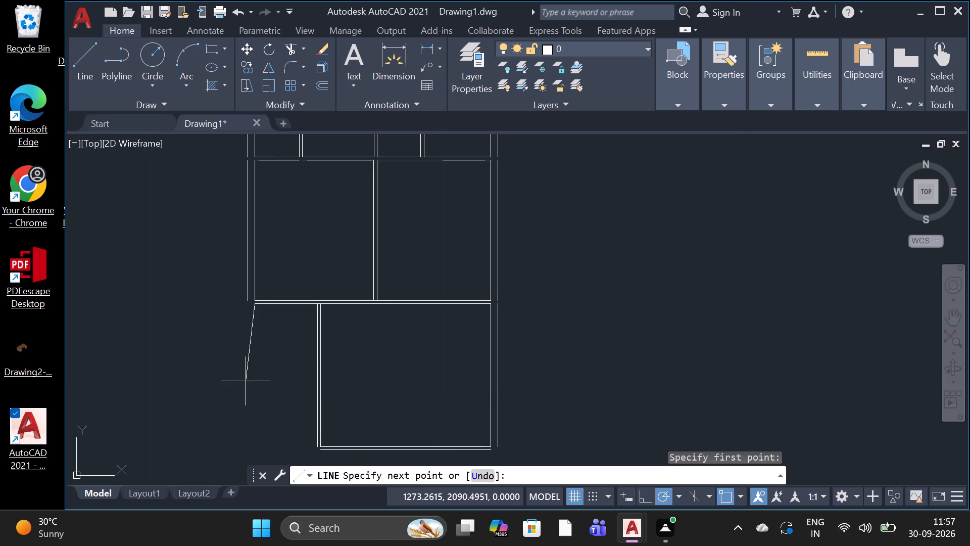
pyautogui.scroll(-1, 262, 368)
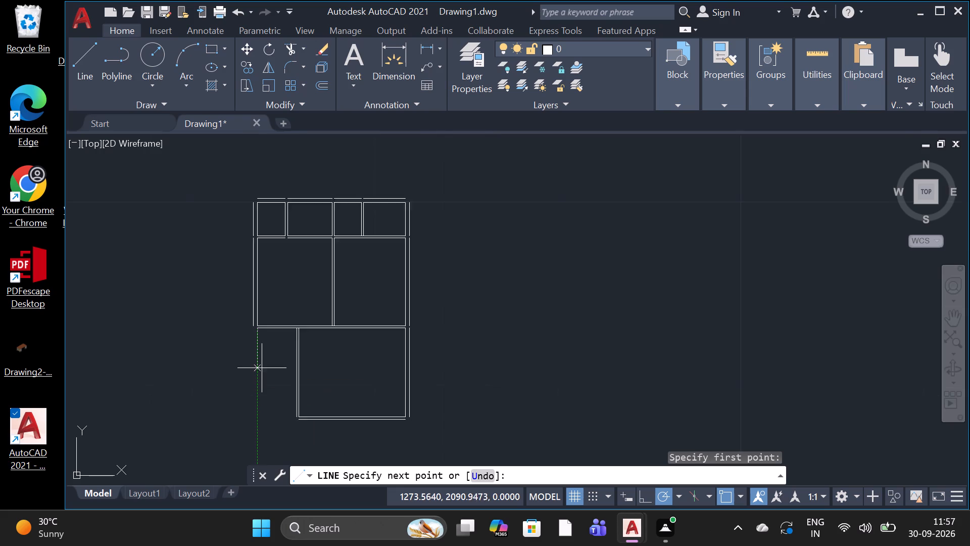
pyautogui.scroll(-1, 262, 368)
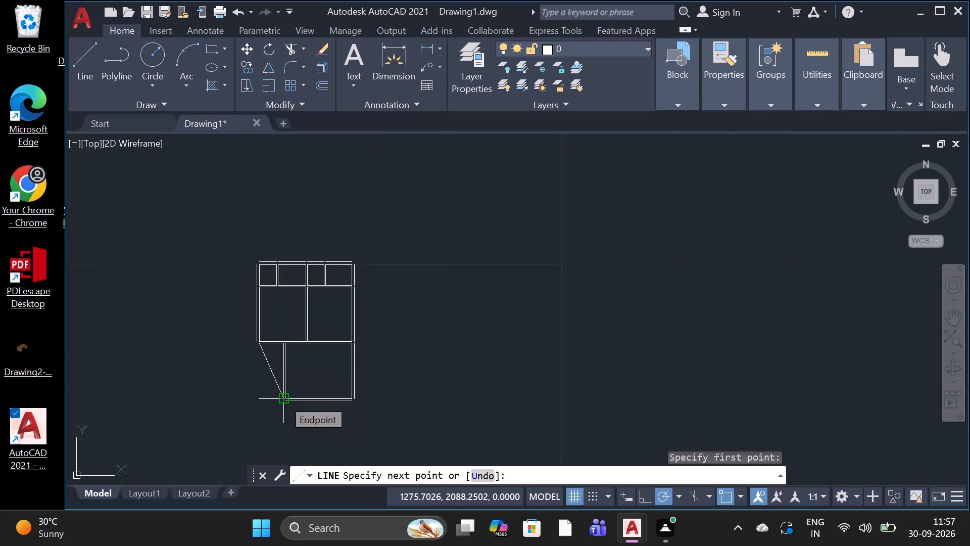
pyautogui.scroll(2, 283, 399)
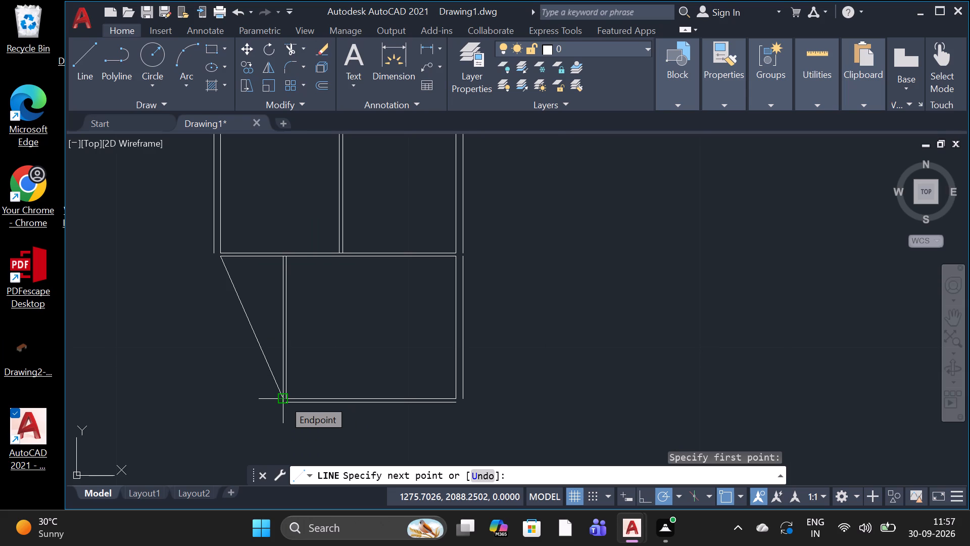
pyautogui.scroll(2, 283, 408)
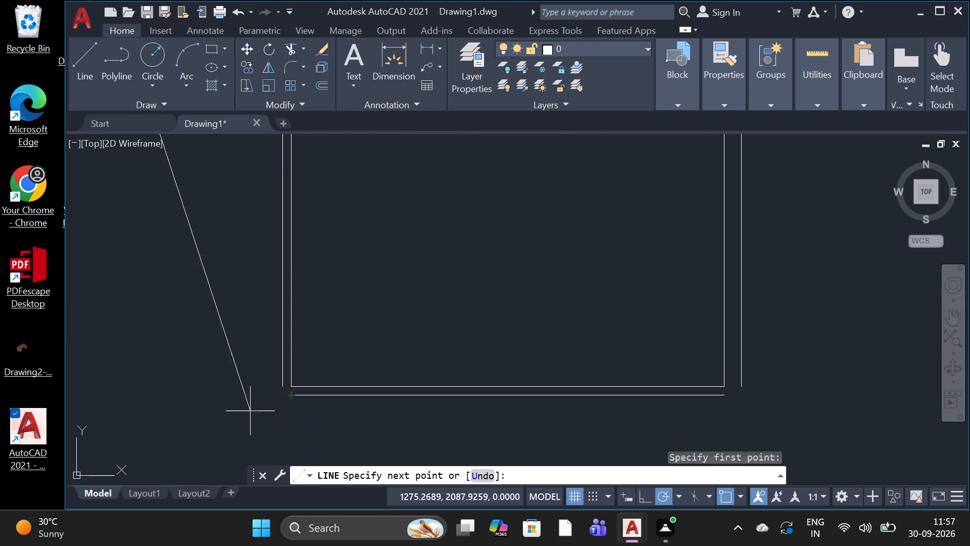
pyautogui.scroll(-3, 173, 405)
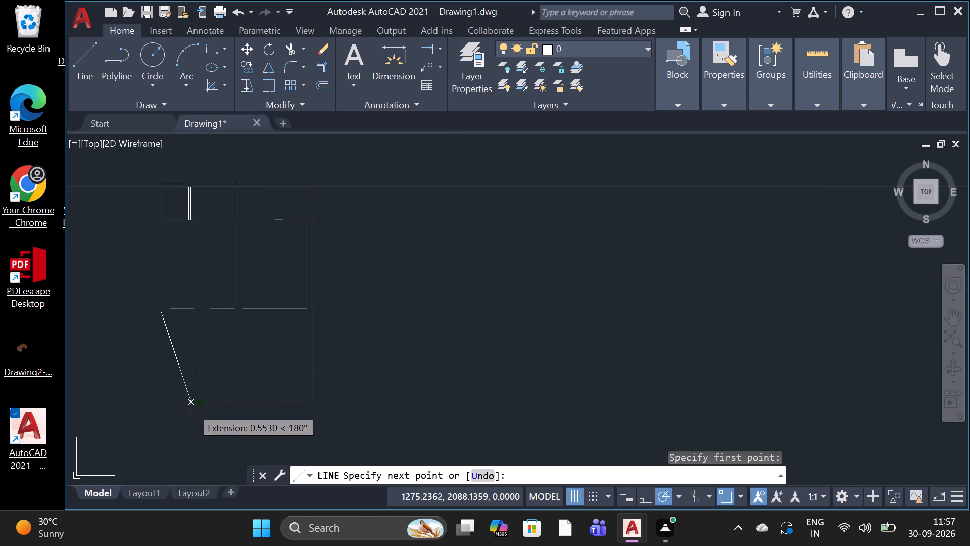
pyautogui.click(154, 402)
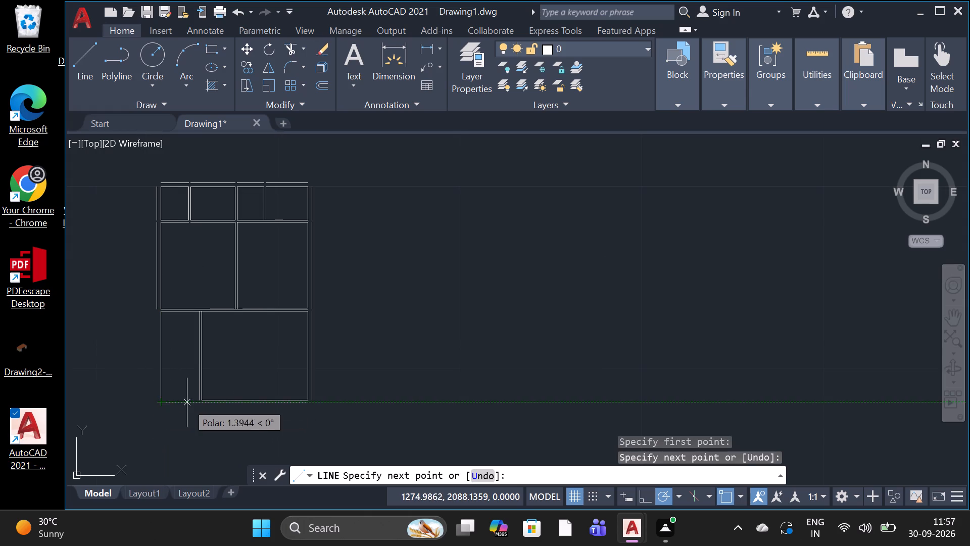
# Continue the line east to the west end of the lower room's outer bottom wall line, and end the Line command.
pyautogui.scroll(2, 206, 405)
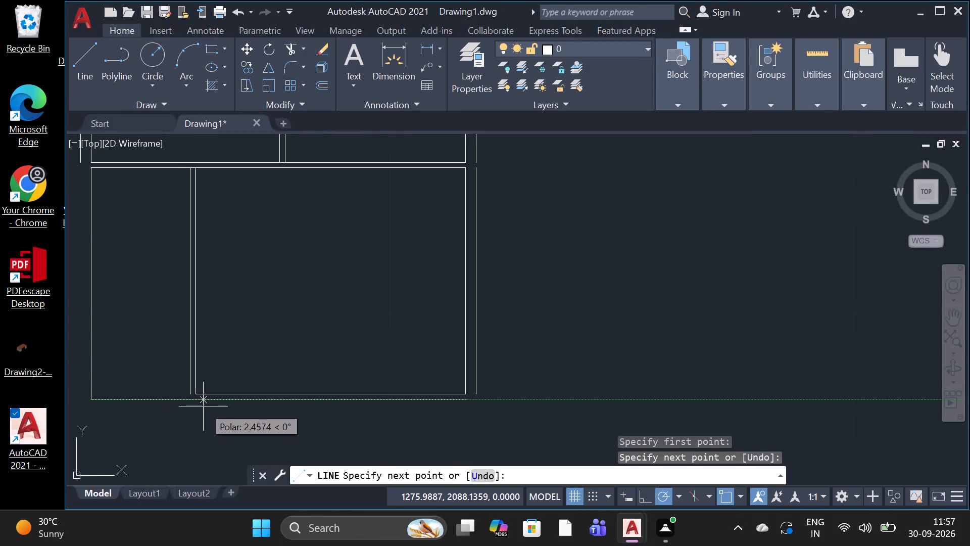
pyautogui.click(199, 400)
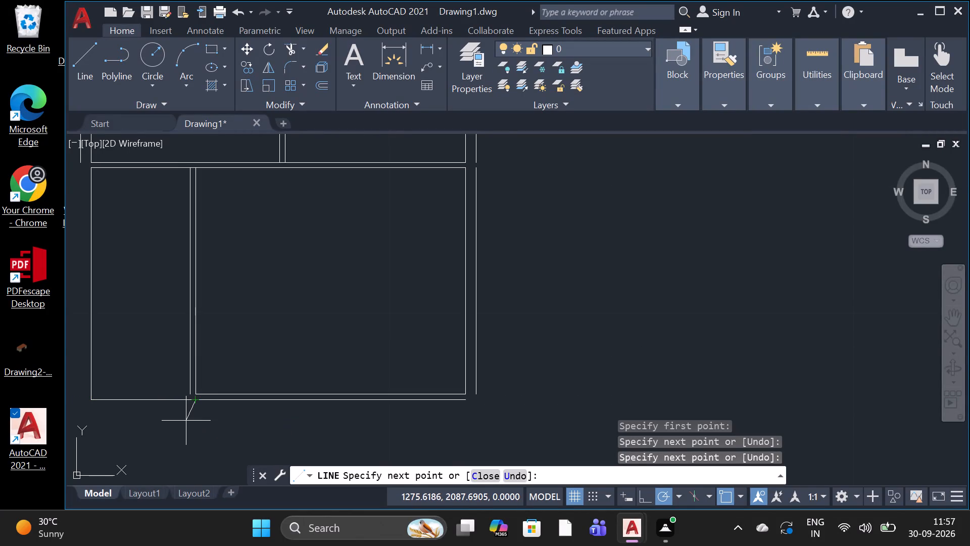
pyautogui.press('space')
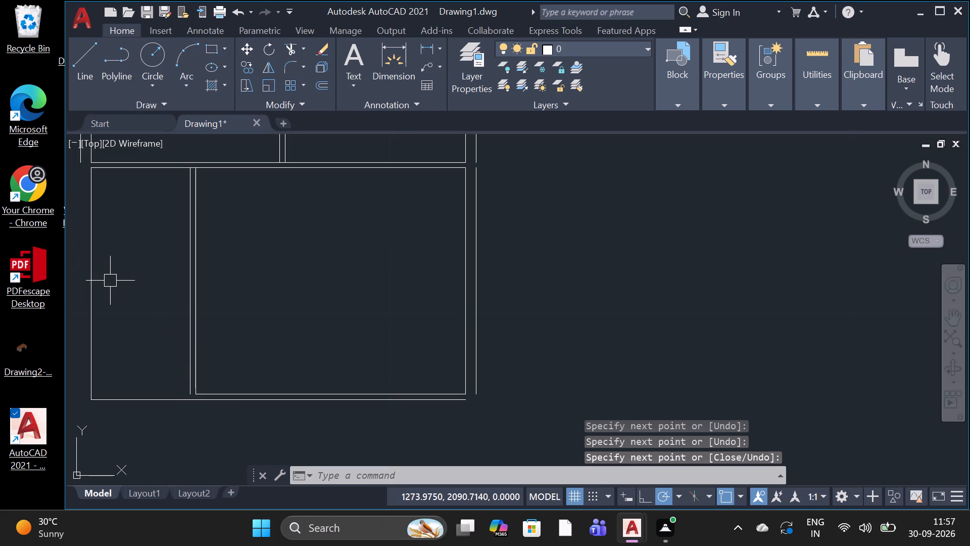
# Offset the new lower west room's bottom line upward by 0.1143, and end the Offset command.
pyautogui.press('o')
pyautogui.write('f')
pyautogui.press('space')
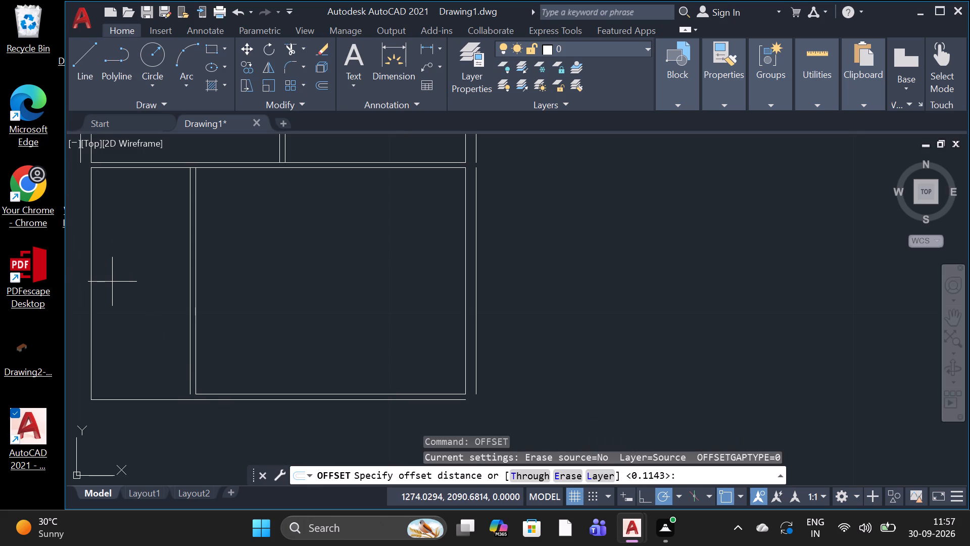
pyautogui.press('space')
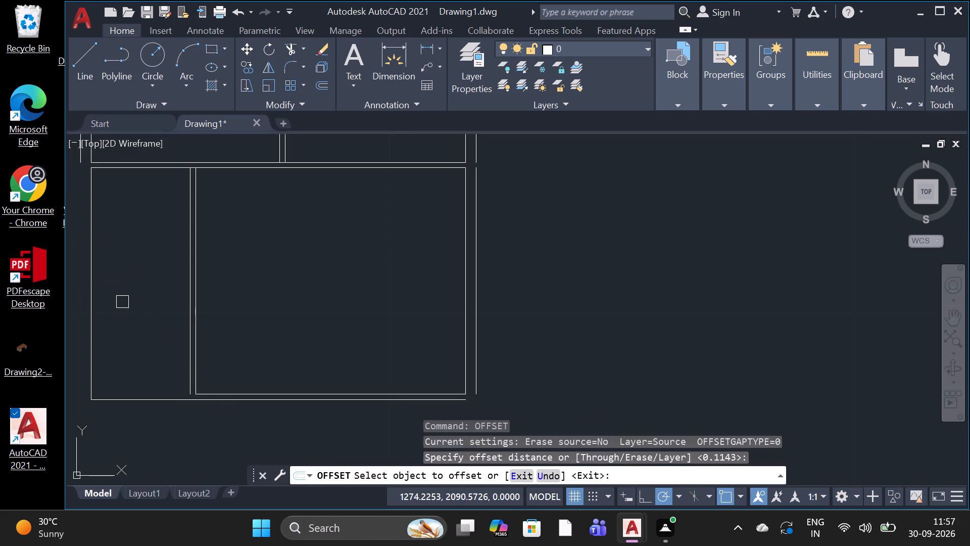
pyautogui.click(139, 401)
pyautogui.click(142, 389)
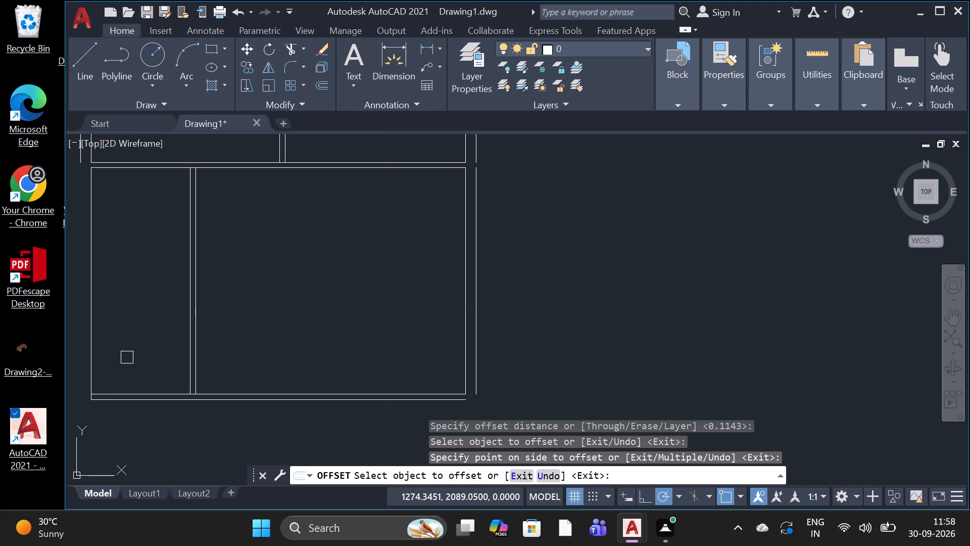
pyautogui.press('Escape')
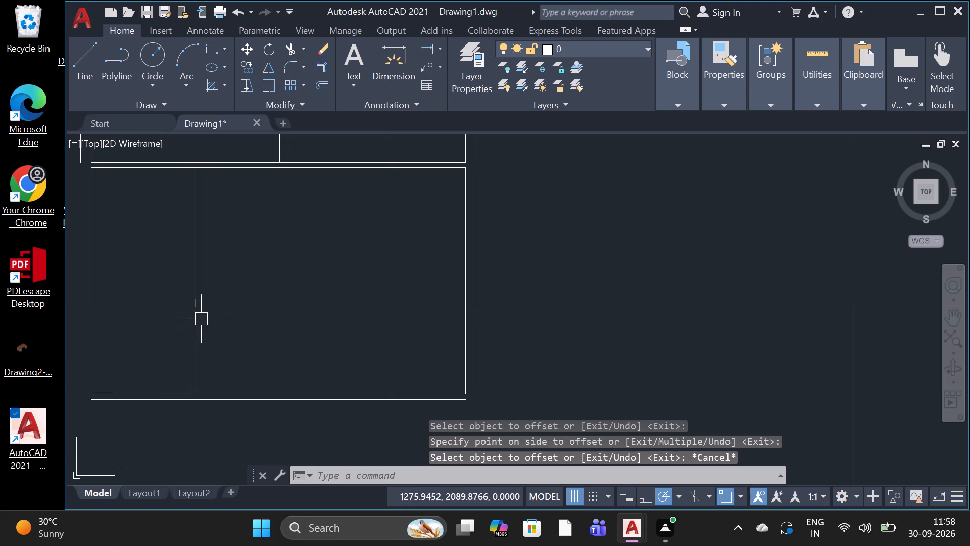
# Set the Offset distance to 0.23 for the lower west room's west line, and leave the command.
pyautogui.scroll(1, 194, 329)
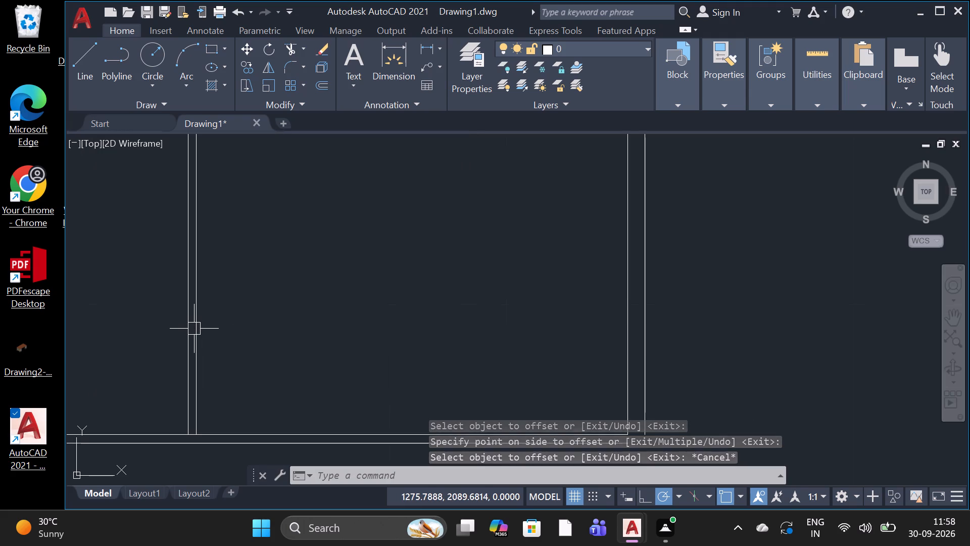
pyautogui.scroll(-1, 194, 329)
pyautogui.press('space')
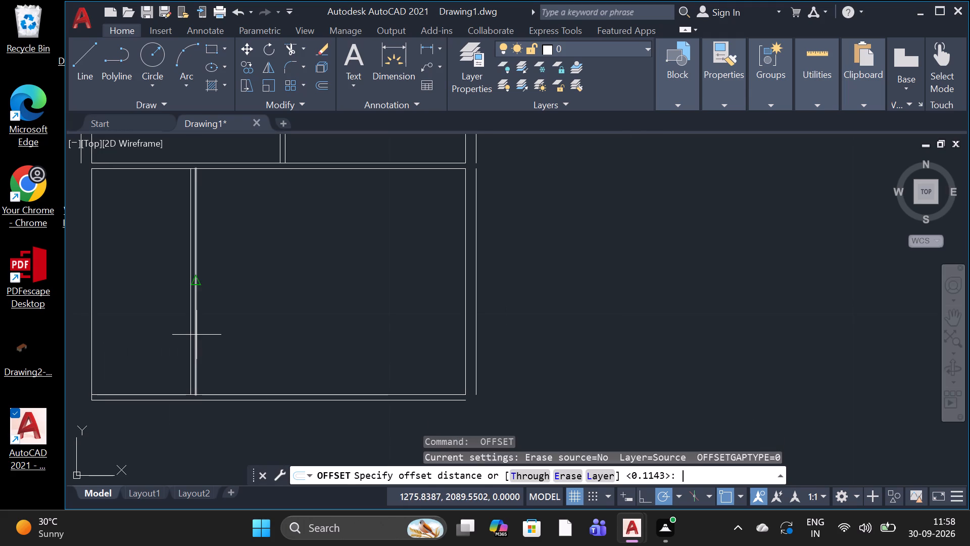
pyautogui.write('0.')
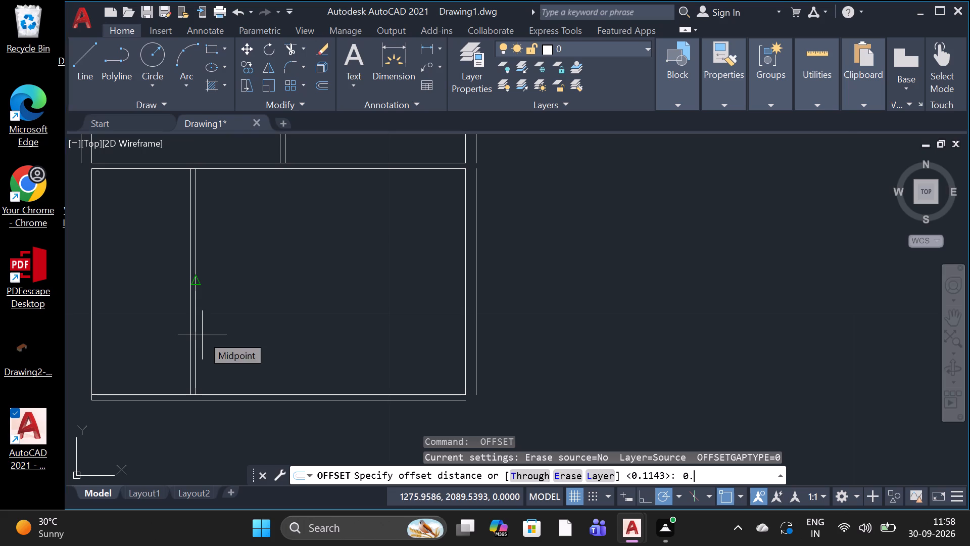
pyautogui.write('23')
pyautogui.press('space')
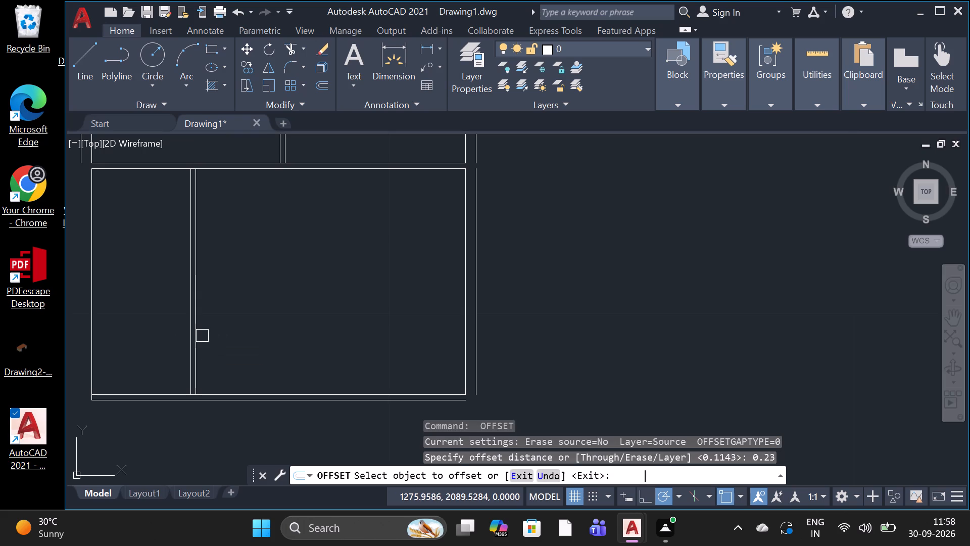
pyautogui.click(87, 333)
pyautogui.click(87, 333)
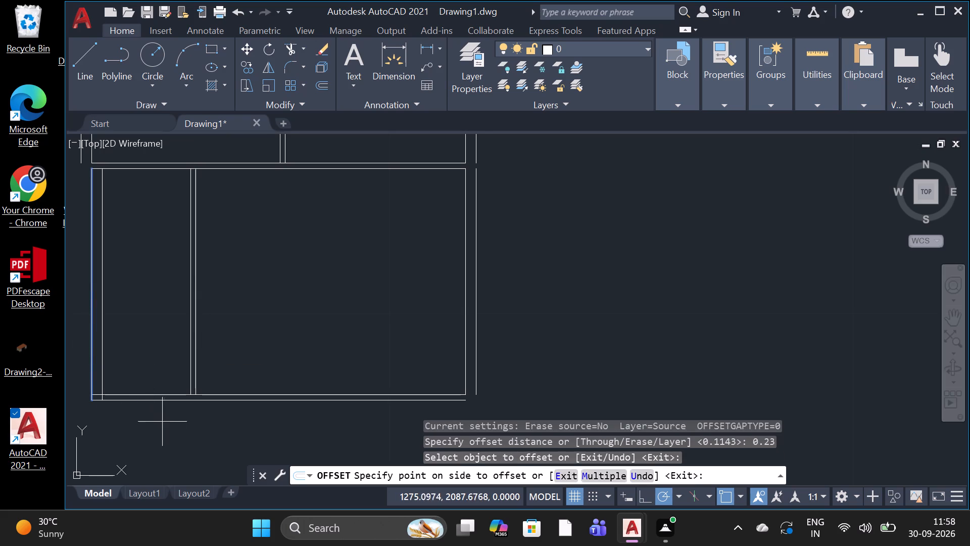
pyautogui.press('Escape')
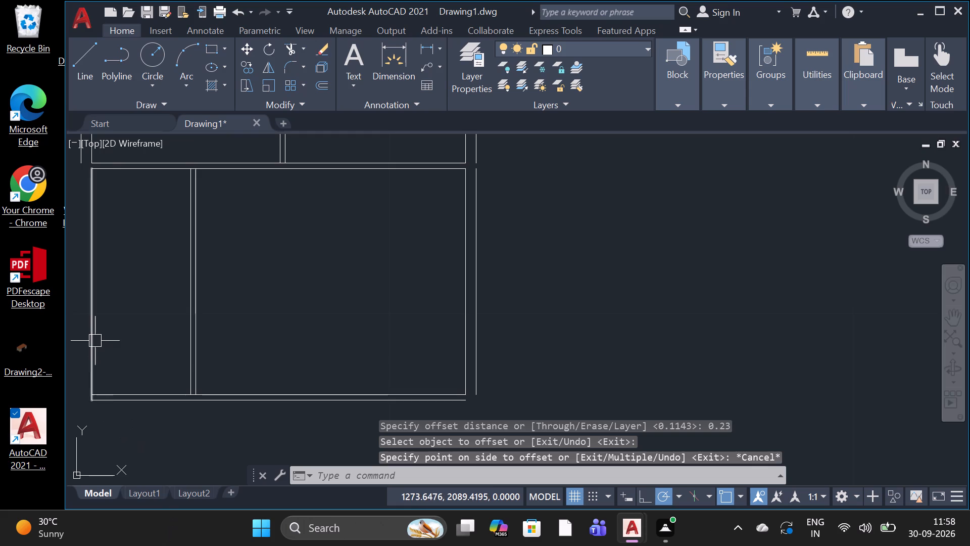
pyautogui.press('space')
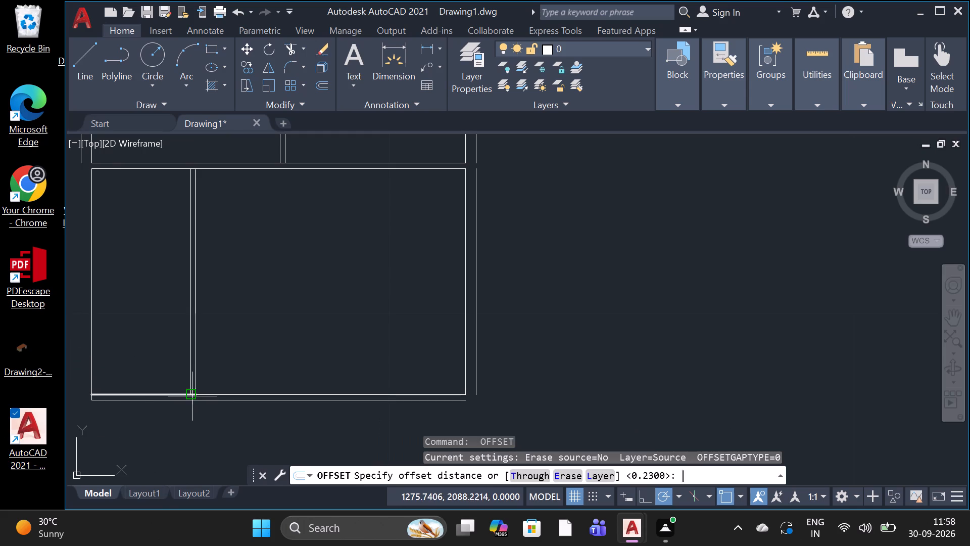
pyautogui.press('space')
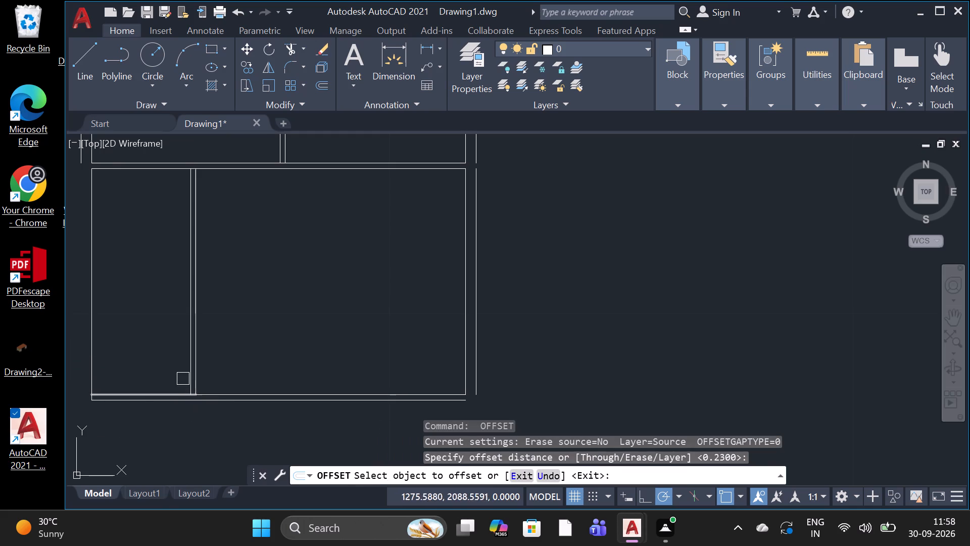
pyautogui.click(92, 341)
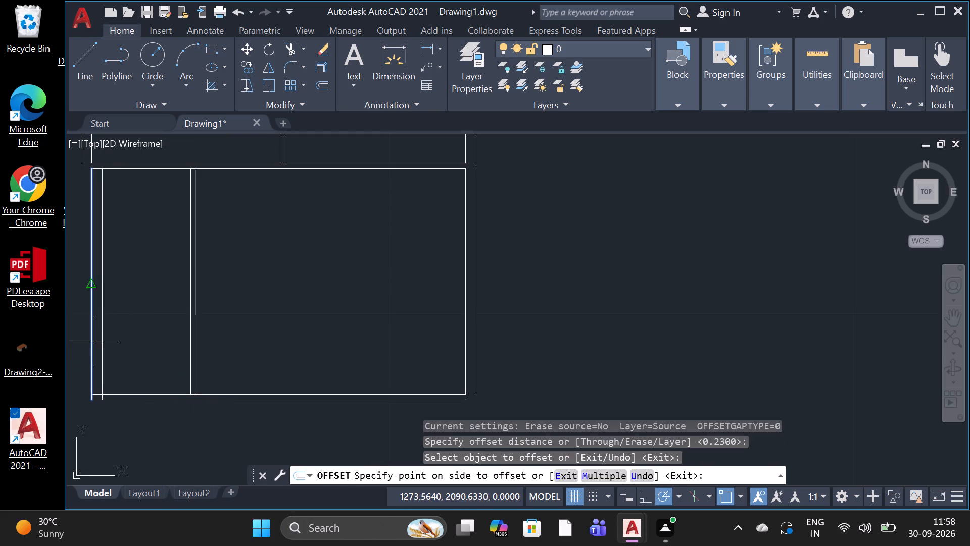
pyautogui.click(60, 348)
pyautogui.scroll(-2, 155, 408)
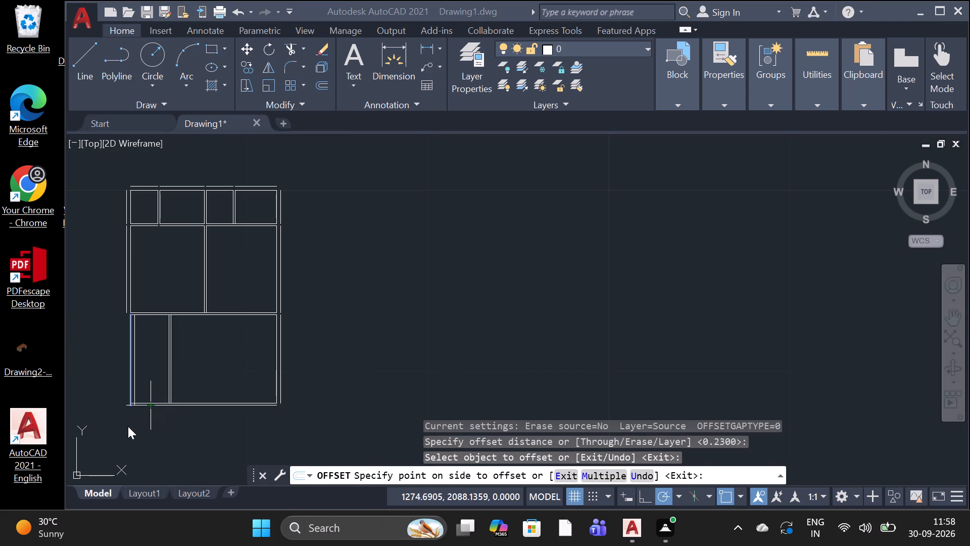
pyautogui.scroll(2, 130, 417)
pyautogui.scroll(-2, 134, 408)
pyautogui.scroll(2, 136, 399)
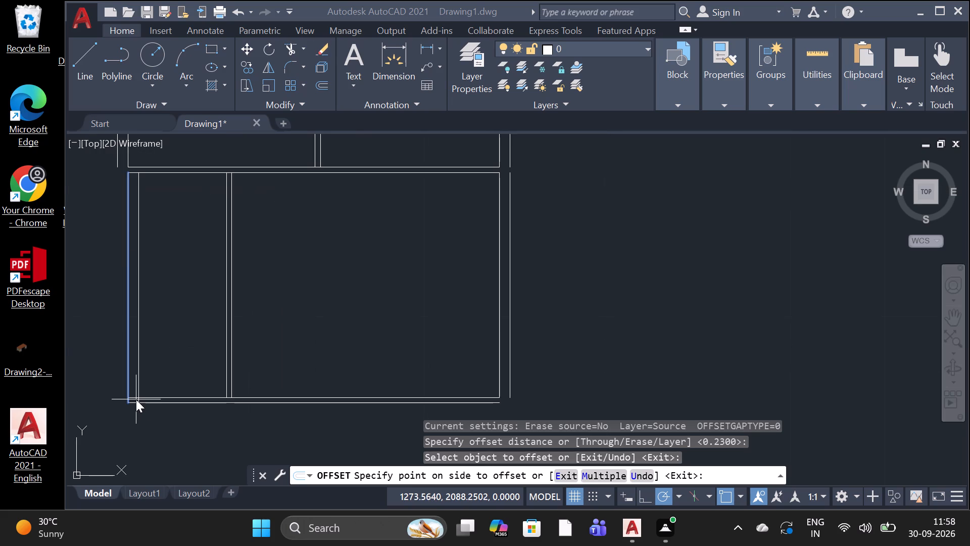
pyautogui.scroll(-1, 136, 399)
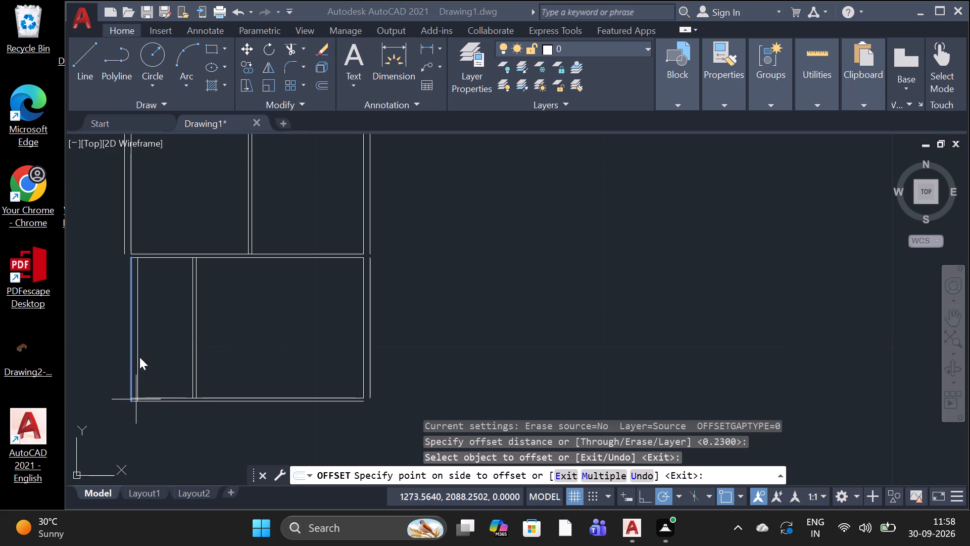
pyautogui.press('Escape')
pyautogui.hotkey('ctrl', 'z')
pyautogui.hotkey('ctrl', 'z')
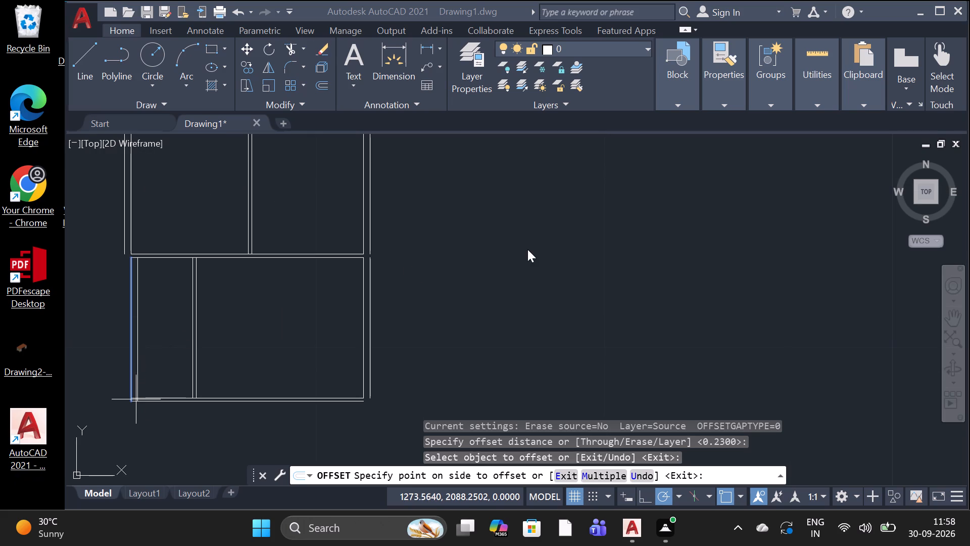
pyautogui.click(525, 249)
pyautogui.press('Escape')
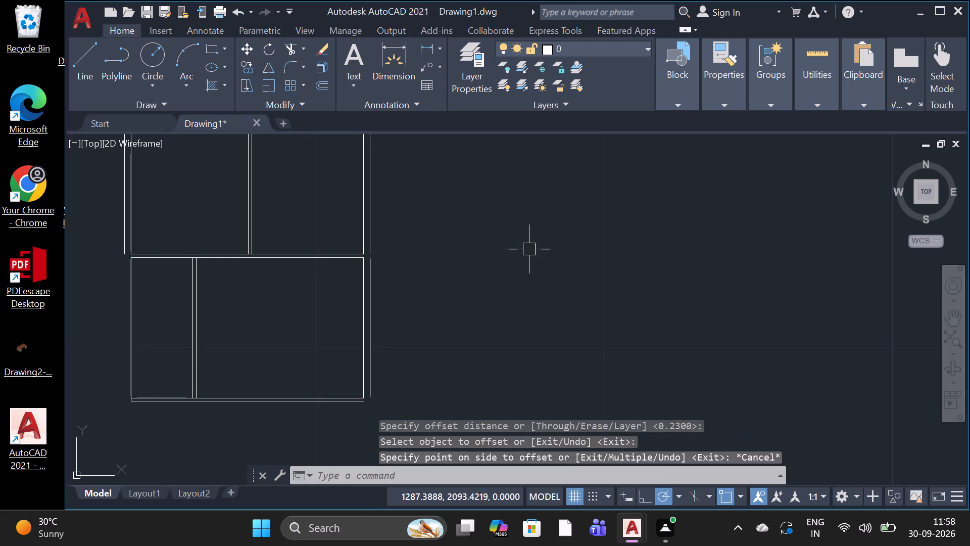
# Offset the lower west room's west line outward to the west by 0.23, and end the Offset command.
pyautogui.click(387, 309)
pyautogui.press('space')
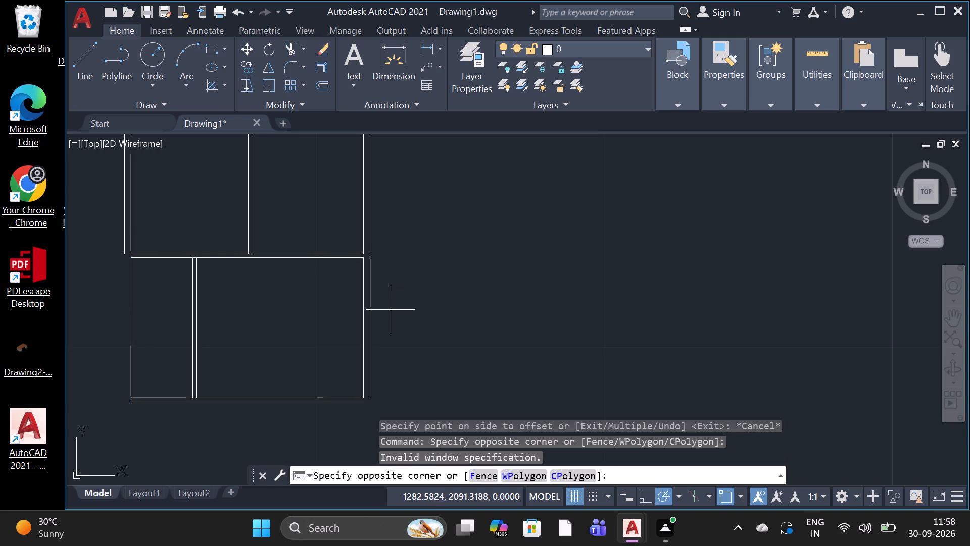
pyautogui.press('Escape')
pyautogui.write('of')
pyautogui.press('space')
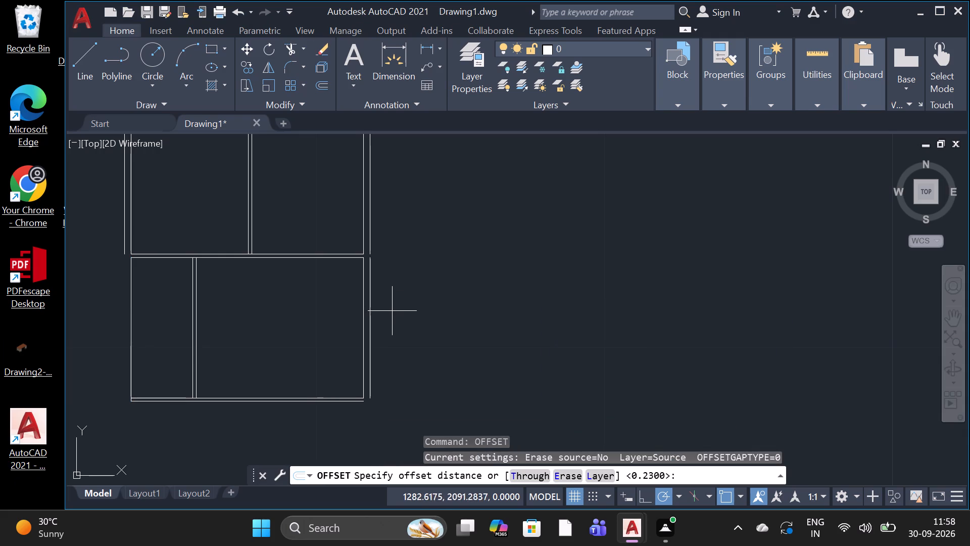
pyautogui.press('space')
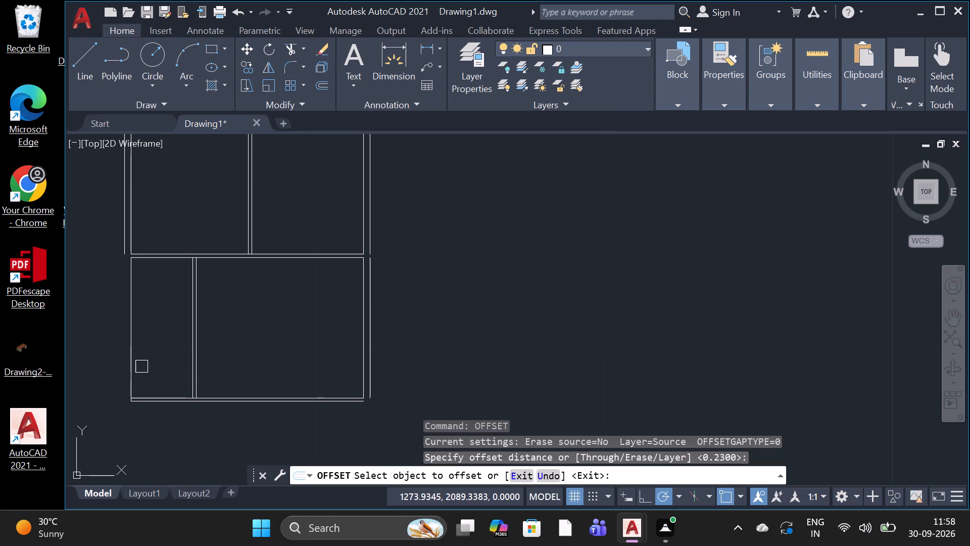
pyautogui.click(133, 365)
pyautogui.click(58, 372)
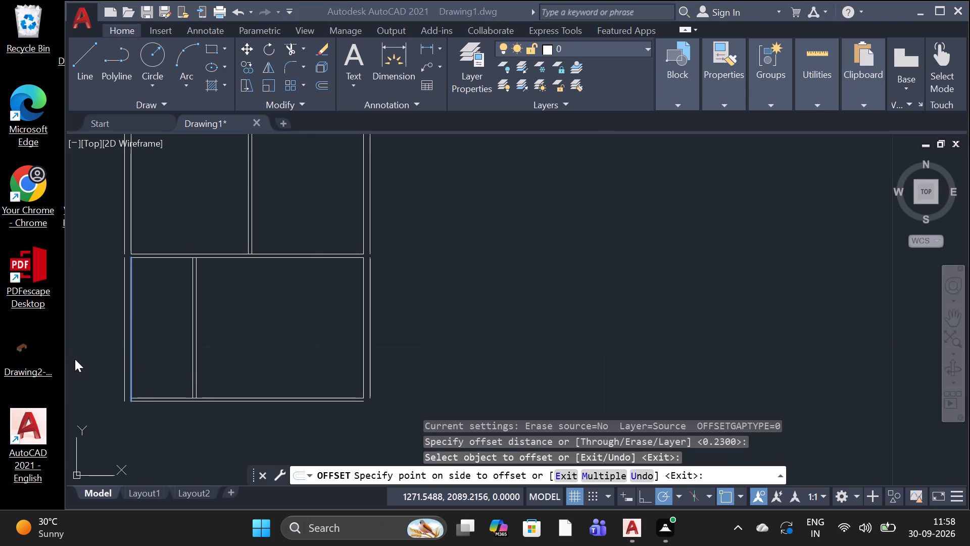
pyautogui.scroll(-1, 88, 355)
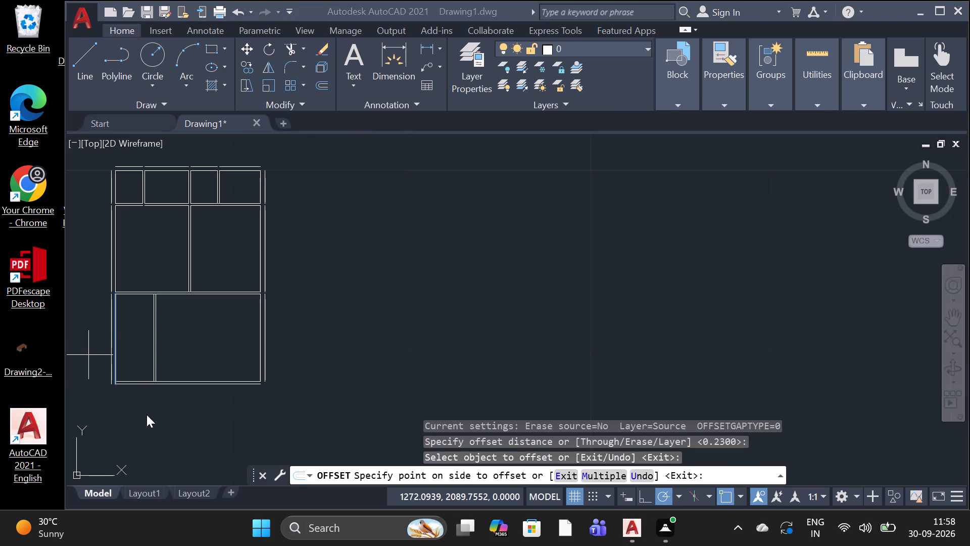
pyautogui.scroll(2, 147, 415)
pyautogui.click(146, 415)
pyautogui.scroll(-2, 288, 396)
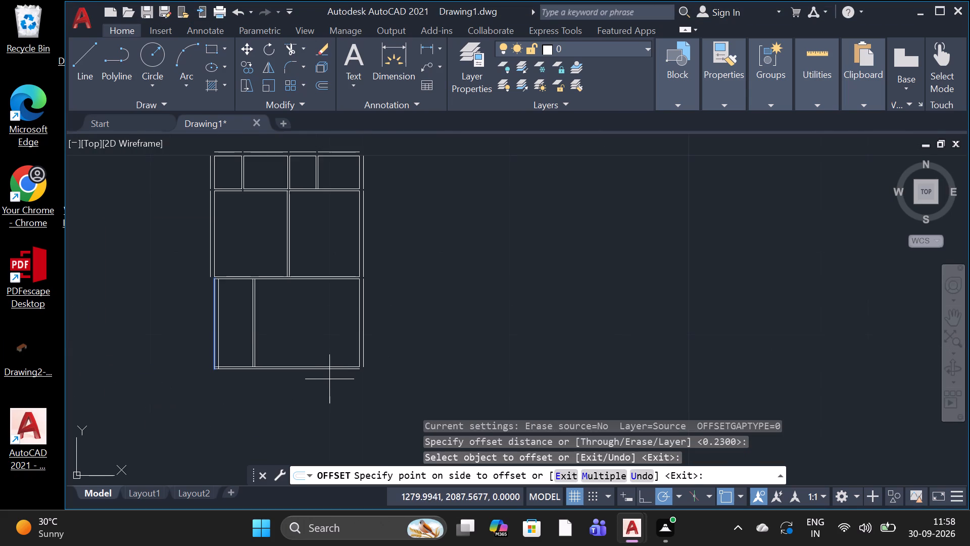
pyautogui.scroll(2, 207, 376)
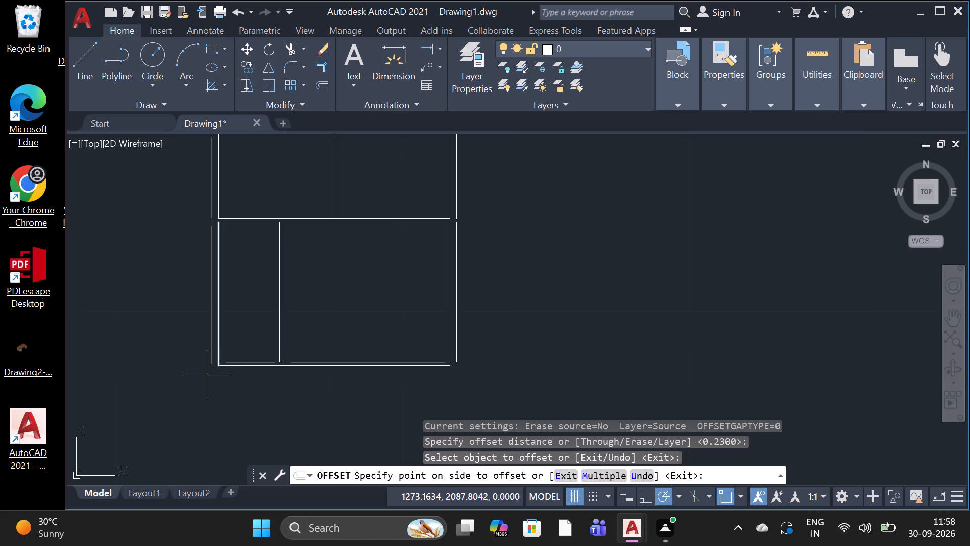
pyautogui.click(207, 375)
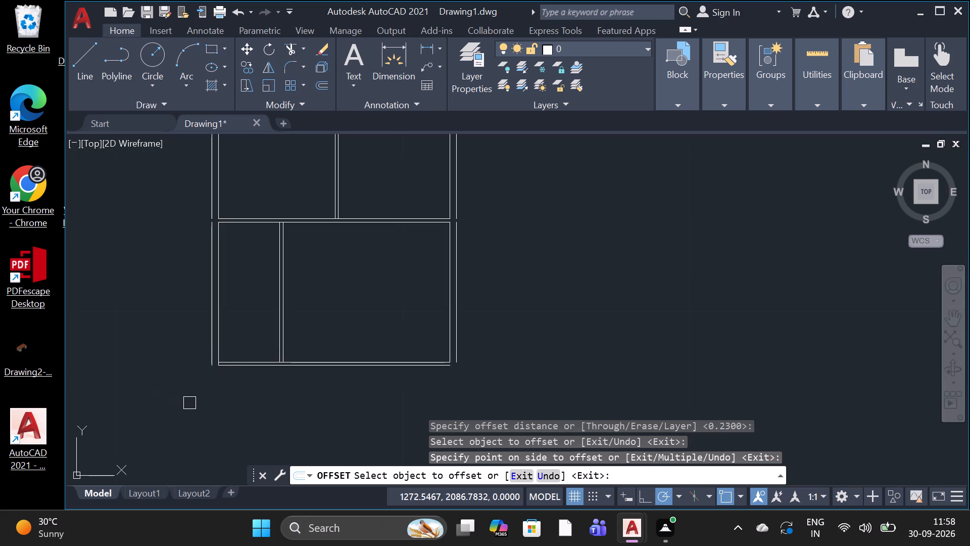
pyautogui.press('Escape')
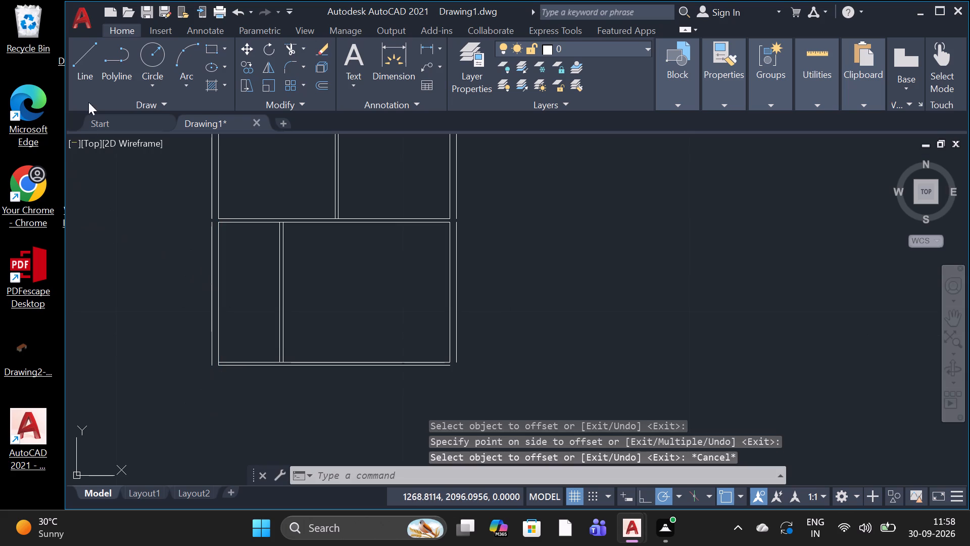
# Draw a line 2.44 straight down from the southwest corner of the lower west room's outer bottom wall line.
pyautogui.click(87, 72)
pyautogui.scroll(2, 222, 372)
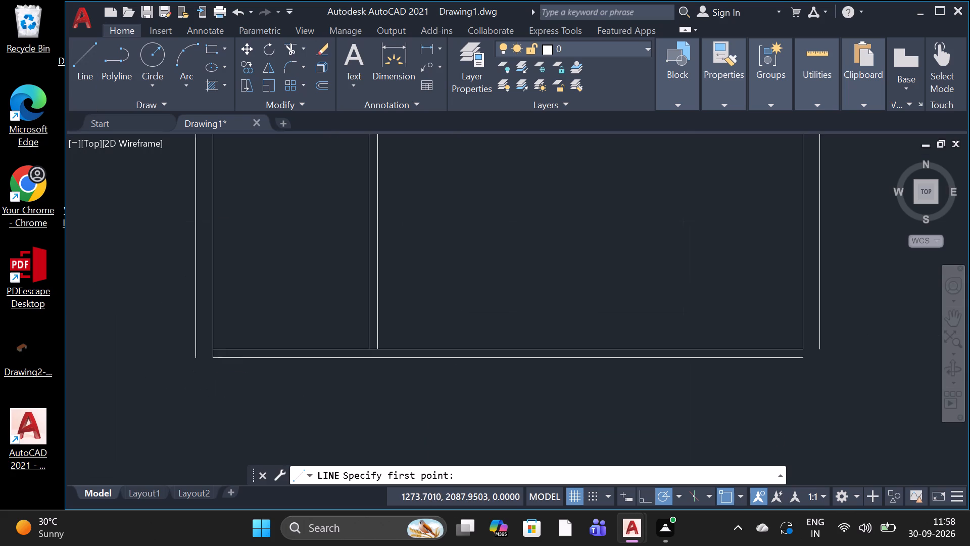
pyautogui.scroll(2, 222, 372)
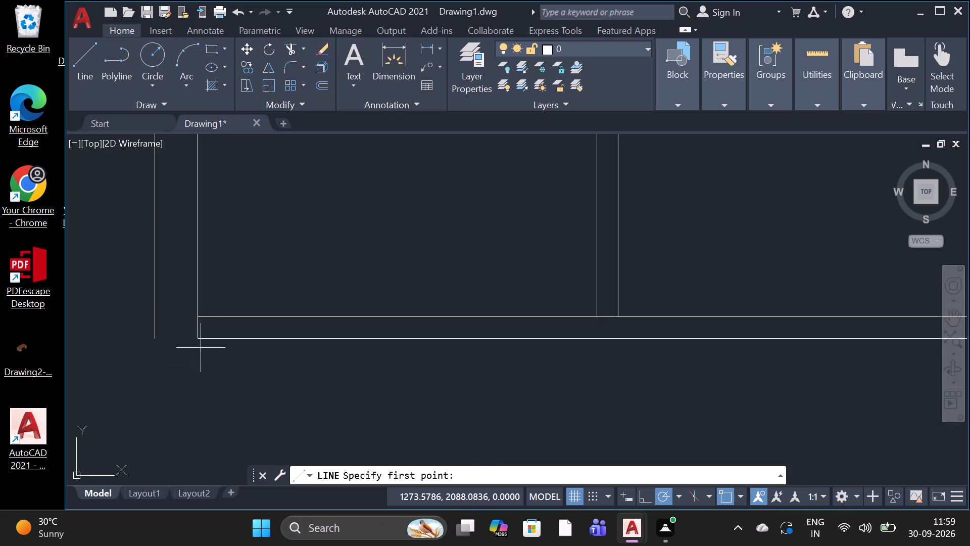
pyautogui.click(203, 338)
pyautogui.scroll(-4, 186, 400)
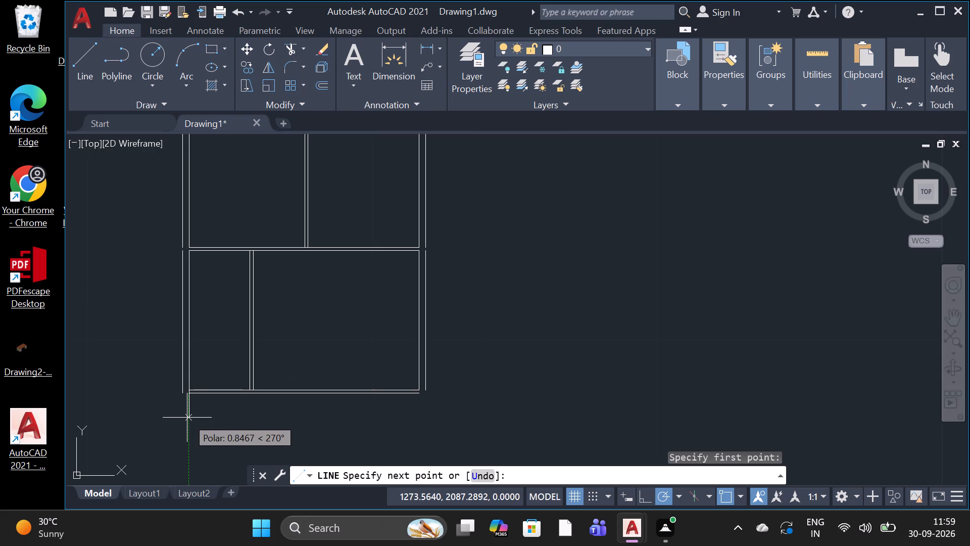
pyautogui.press('2')
pyautogui.press('.')
pyautogui.write('44')
pyautogui.press('space')
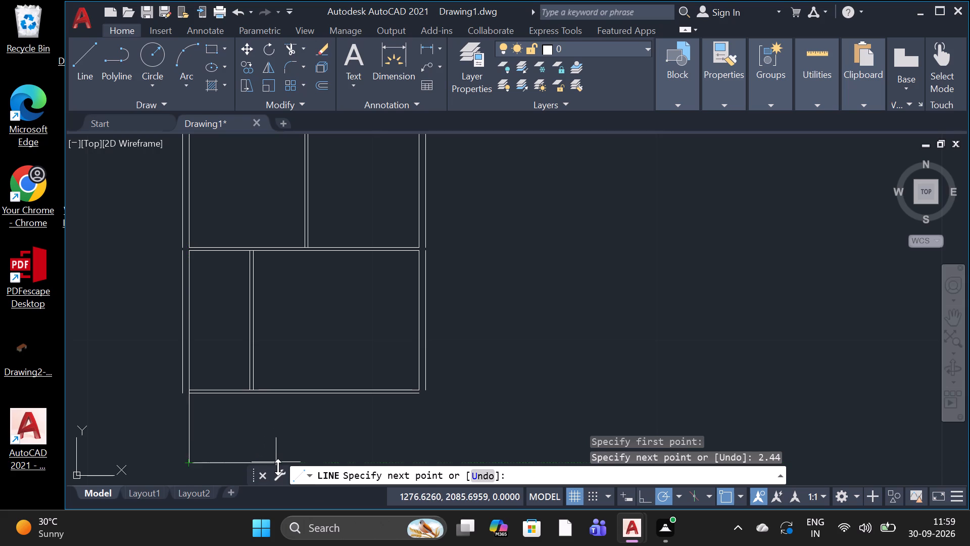
# Continue the line 2.13 horizontally to the east.
pyautogui.scroll(-4, 278, 467)
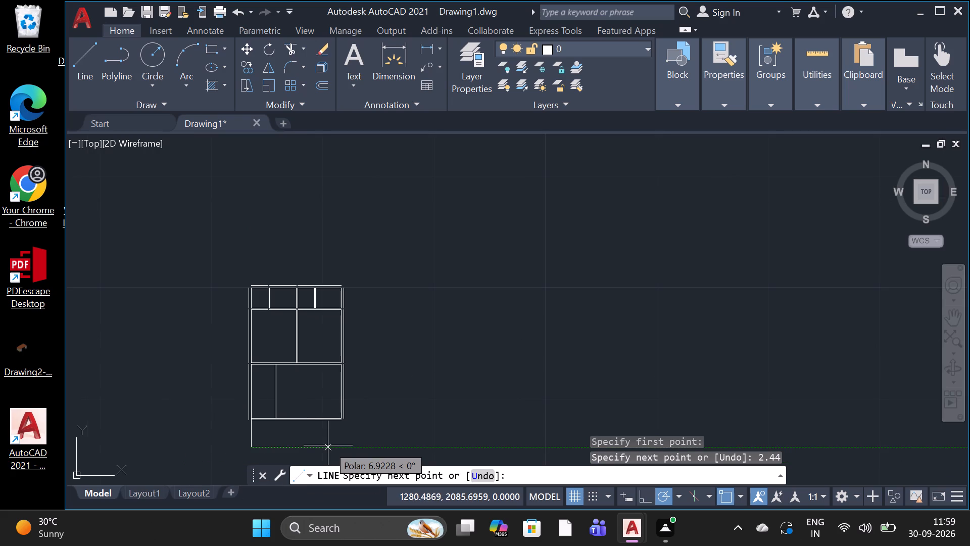
pyautogui.write('2.')
pyautogui.write('13')
pyautogui.press('space')
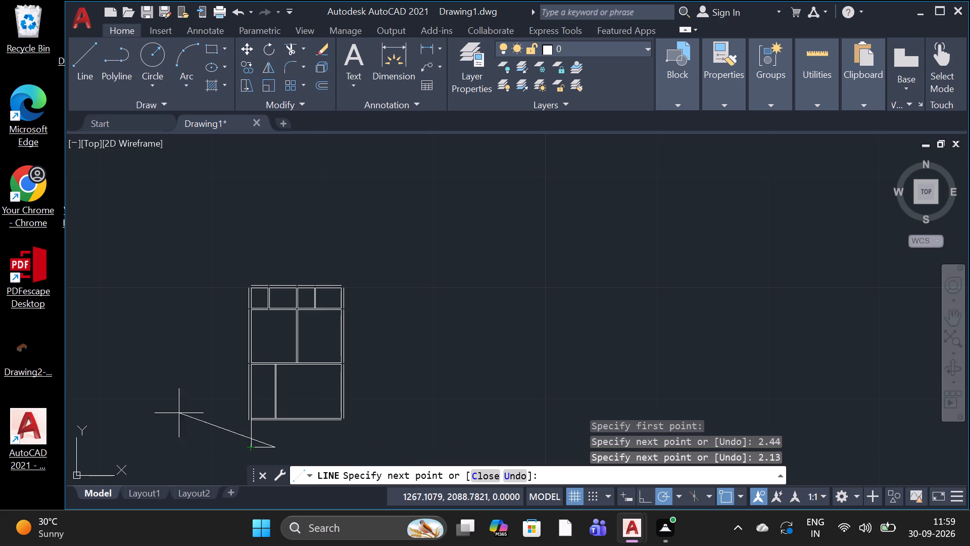
# Continue the line straight up, entering 2.44 along the extension from the bottom end of the lower rooms' partition.
pyautogui.scroll(2, 276, 392)
pyautogui.scroll(-2, 288, 382)
pyautogui.scroll(2, 271, 417)
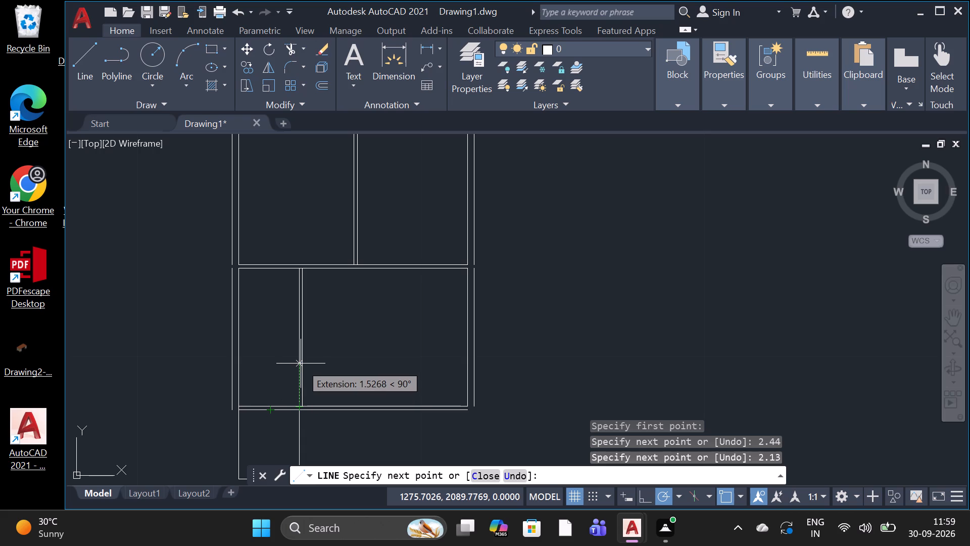
pyautogui.write('2.')
pyautogui.write('44')
pyautogui.press('space')
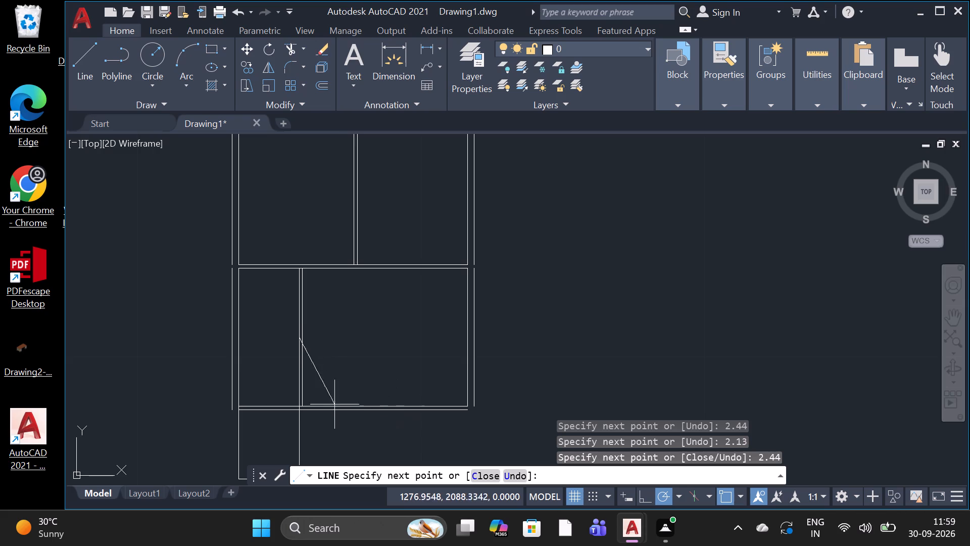
# Undo the last line segment and redraw it 2.44 straight up as the small southwest room's east side, then end the Line command.
pyautogui.scroll(-2, 284, 310)
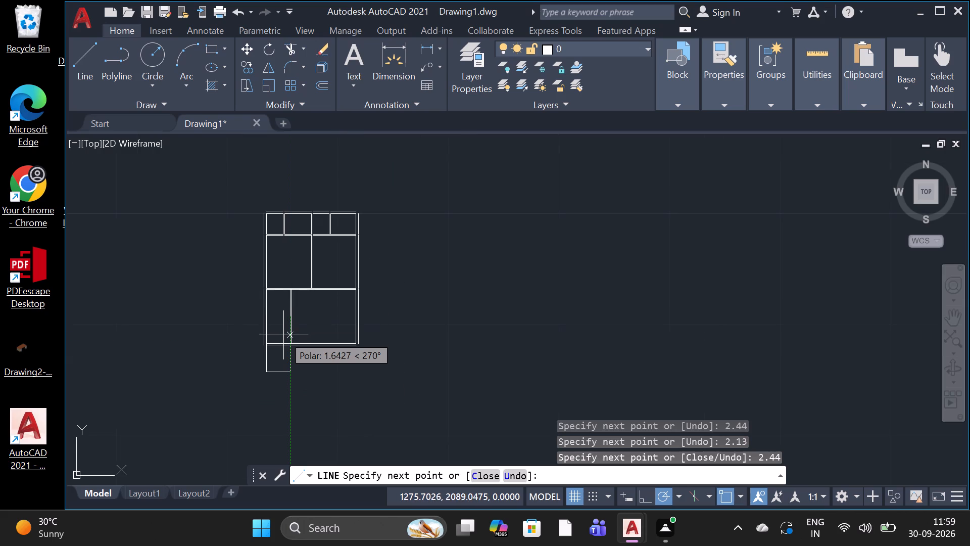
pyautogui.rightClick(283, 335)
pyautogui.click(317, 221)
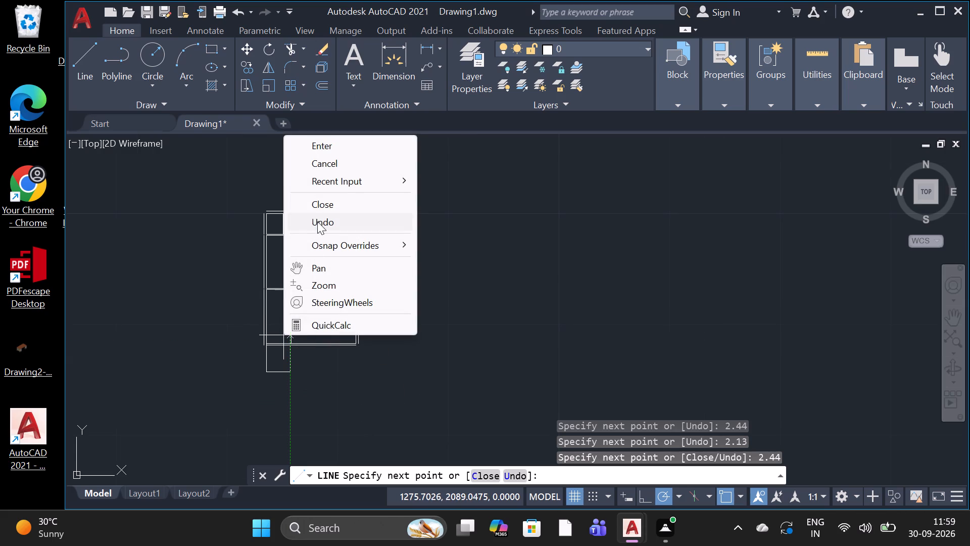
pyautogui.scroll(-2, 290, 334)
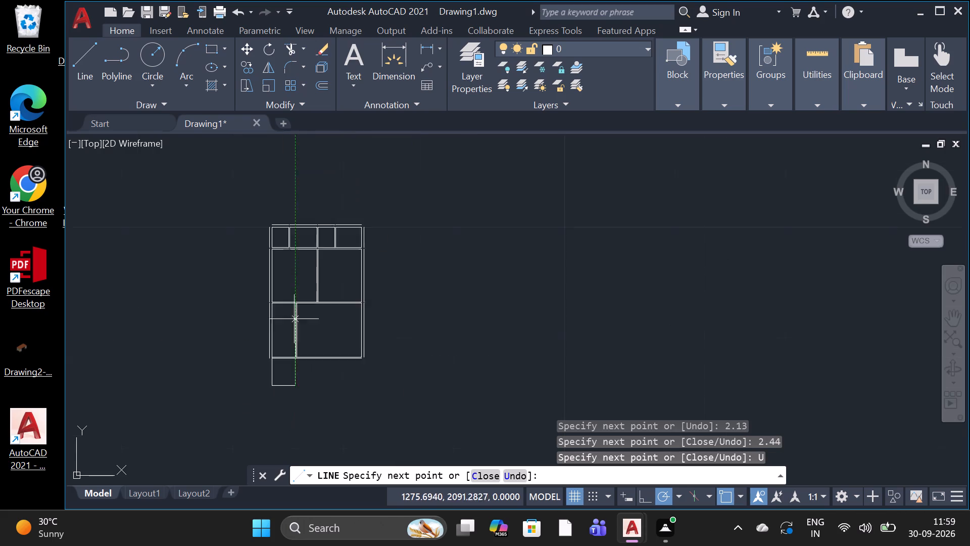
pyautogui.scroll(-1, 296, 314)
pyautogui.scroll(1, 298, 331)
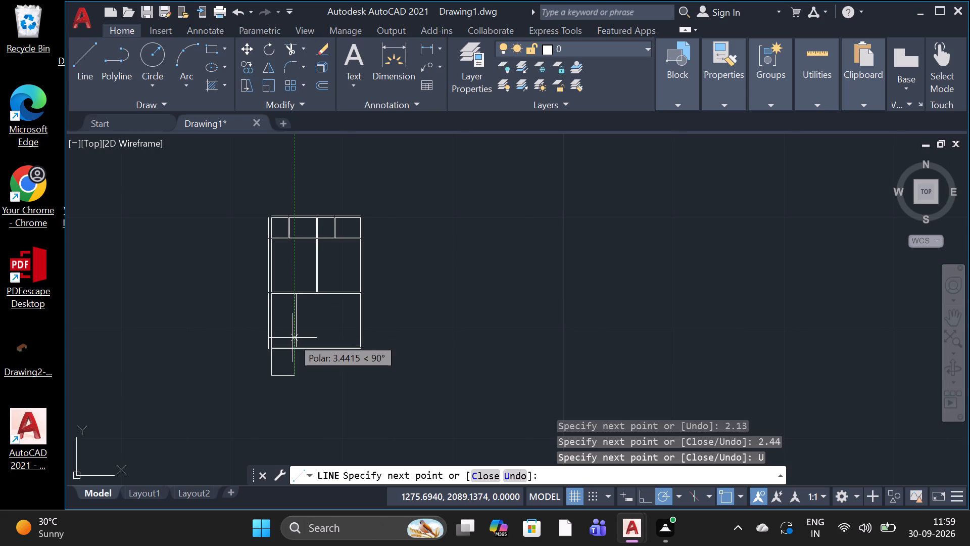
pyautogui.press('2')
pyautogui.press('.')
pyautogui.write('44')
pyautogui.press('space')
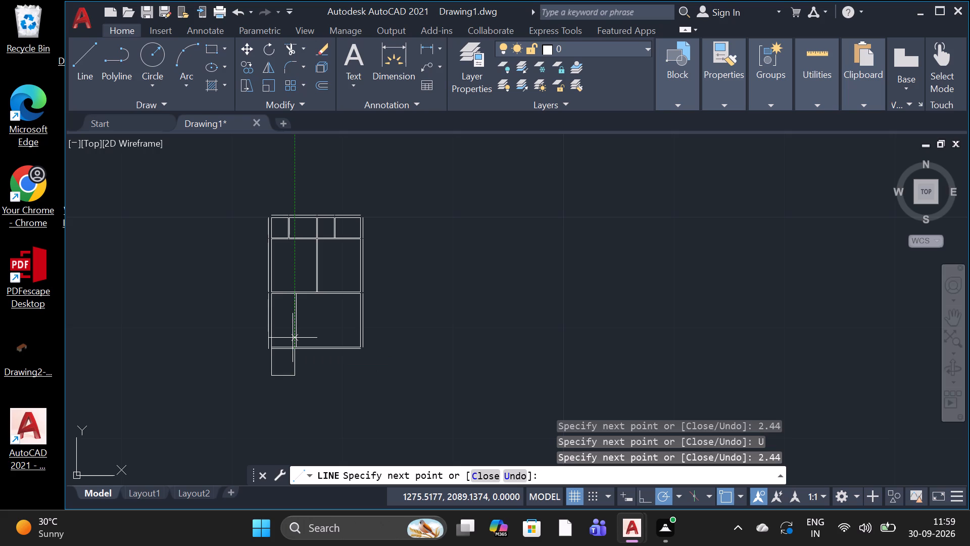
pyautogui.press('space')
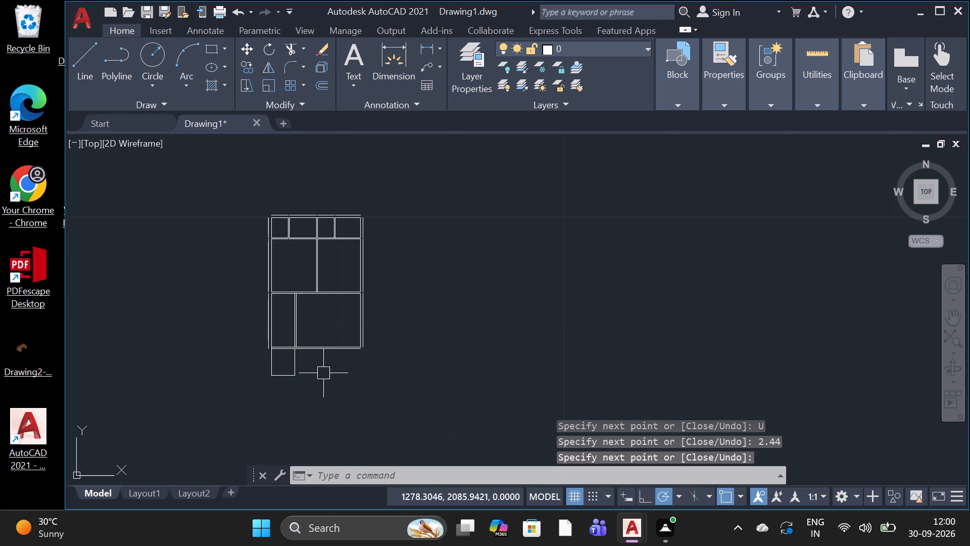
# Offset the small southwest room's west line outward to the west by 0.23, and end the Offset command.
pyautogui.press('o')
pyautogui.write('f')
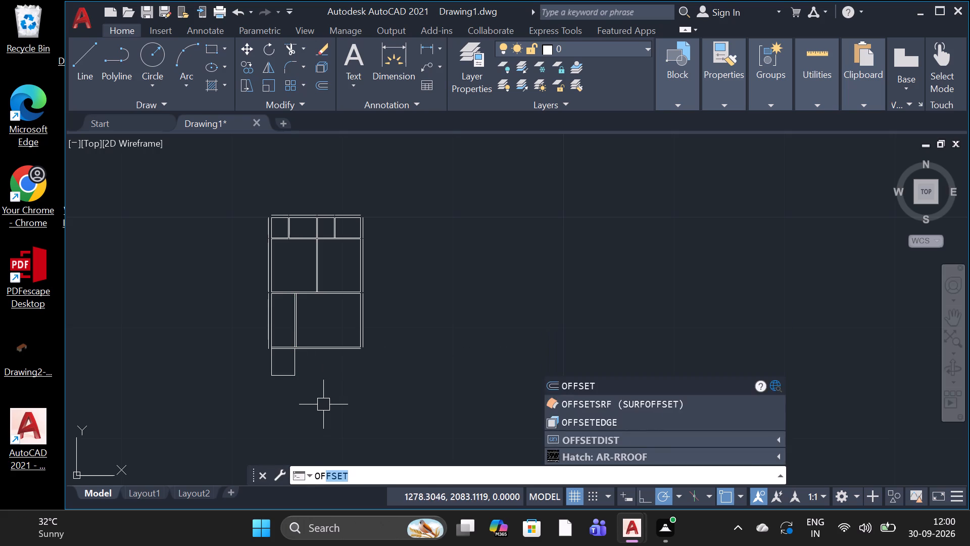
pyautogui.press('space')
pyautogui.press('space')
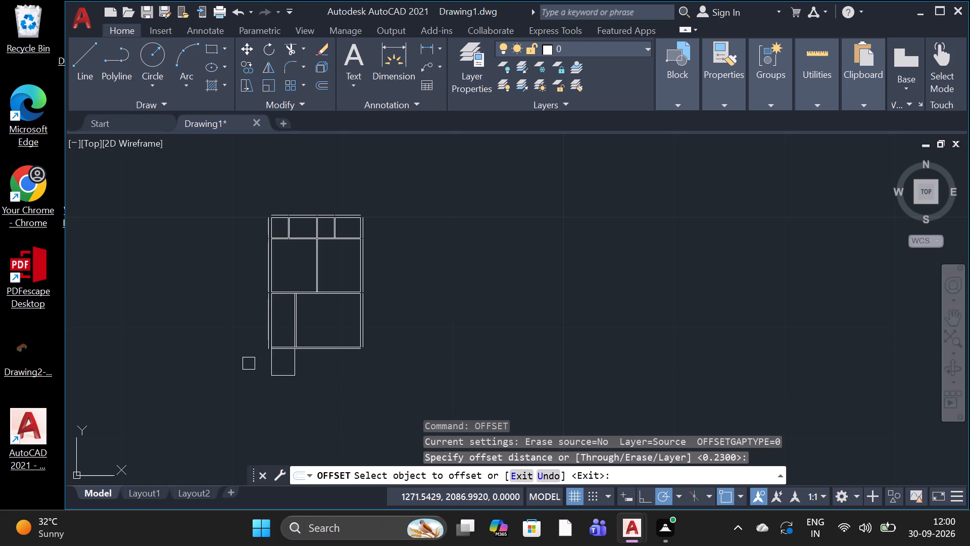
pyautogui.click(267, 363)
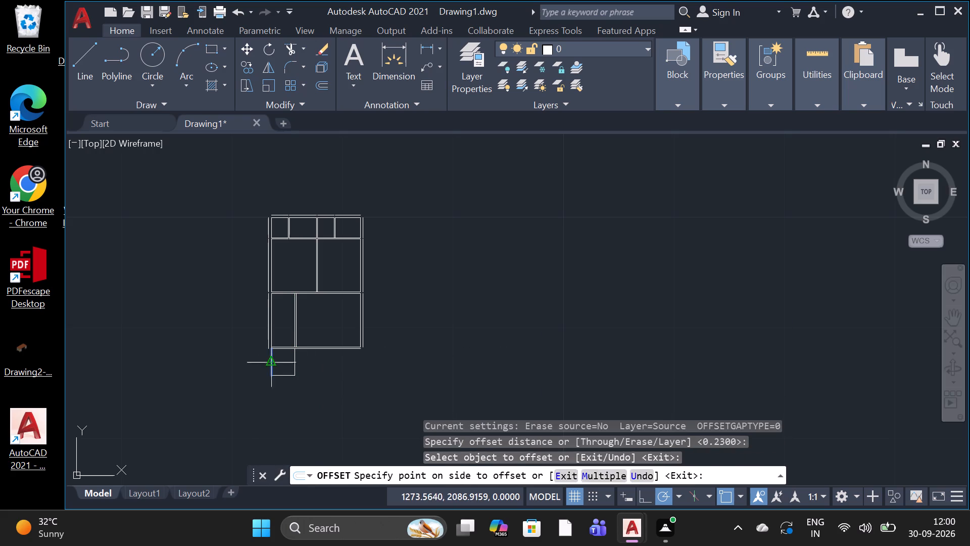
pyautogui.click(260, 365)
pyautogui.scroll(2, 278, 452)
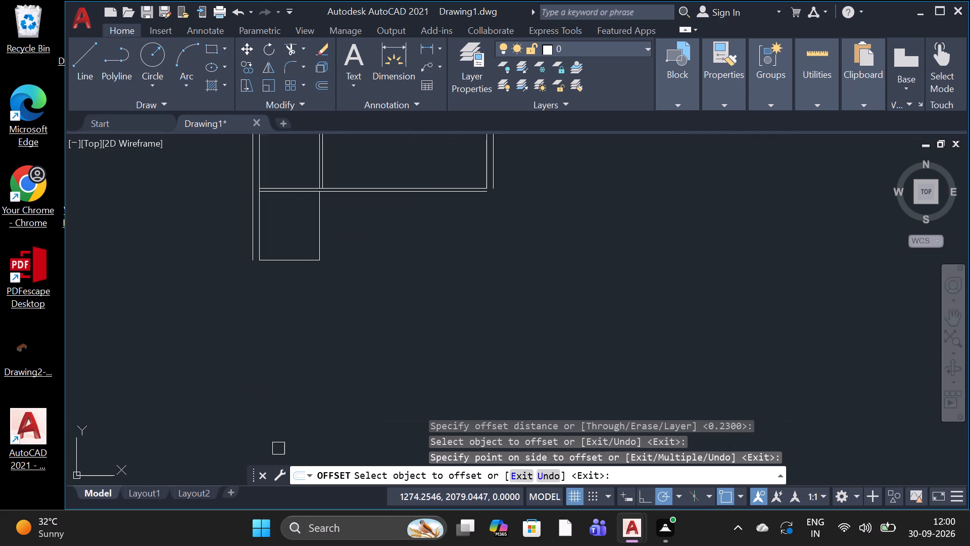
pyautogui.scroll(-1, 278, 448)
pyautogui.press('Escape')
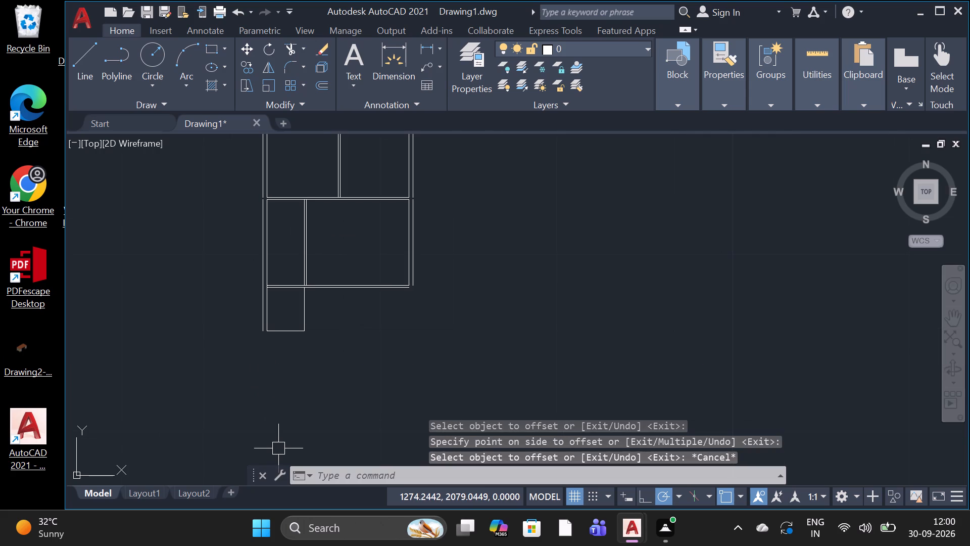
# Offset the small southwest room's bottom line downward by 0.1143.
pyautogui.press('space')
pyautogui.write('0.')
pyautogui.write('1143')
pyautogui.press('space')
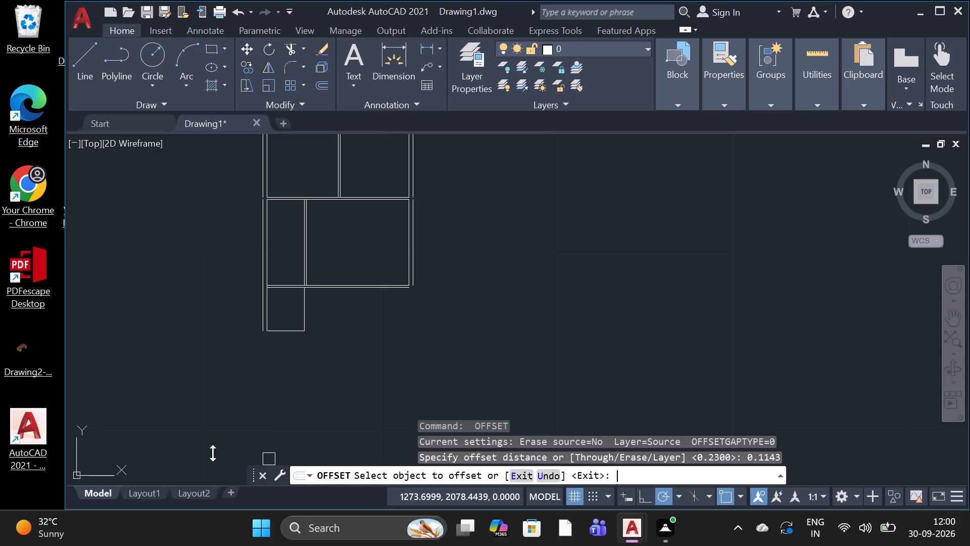
pyautogui.click(294, 327)
pyautogui.click(283, 358)
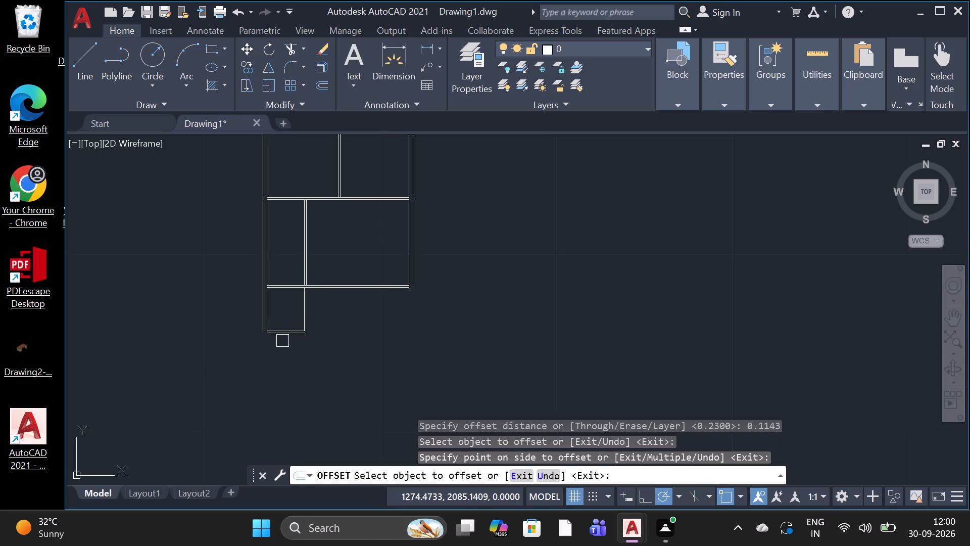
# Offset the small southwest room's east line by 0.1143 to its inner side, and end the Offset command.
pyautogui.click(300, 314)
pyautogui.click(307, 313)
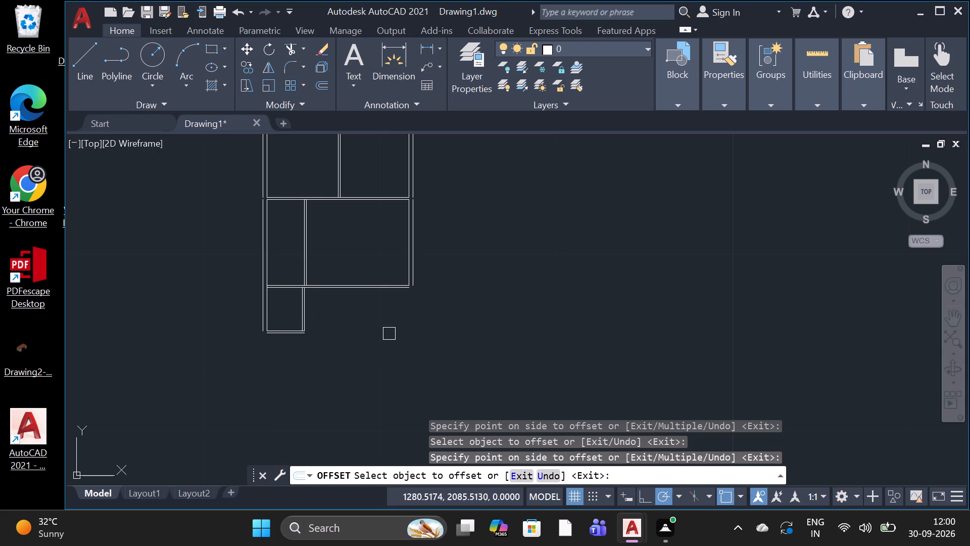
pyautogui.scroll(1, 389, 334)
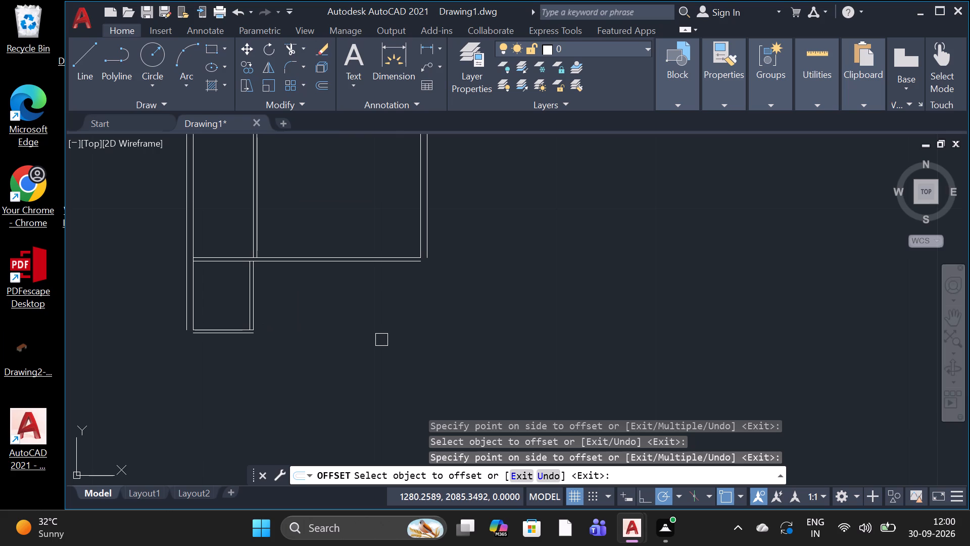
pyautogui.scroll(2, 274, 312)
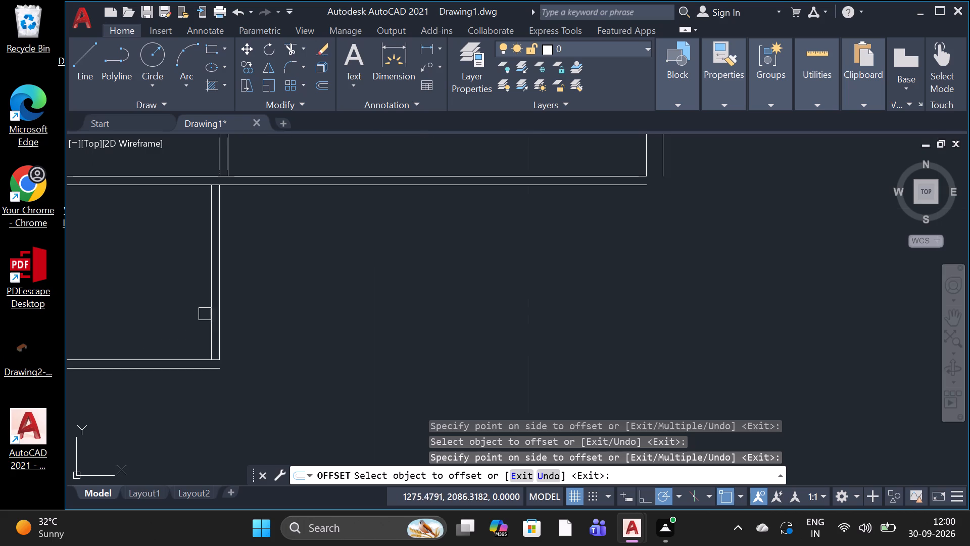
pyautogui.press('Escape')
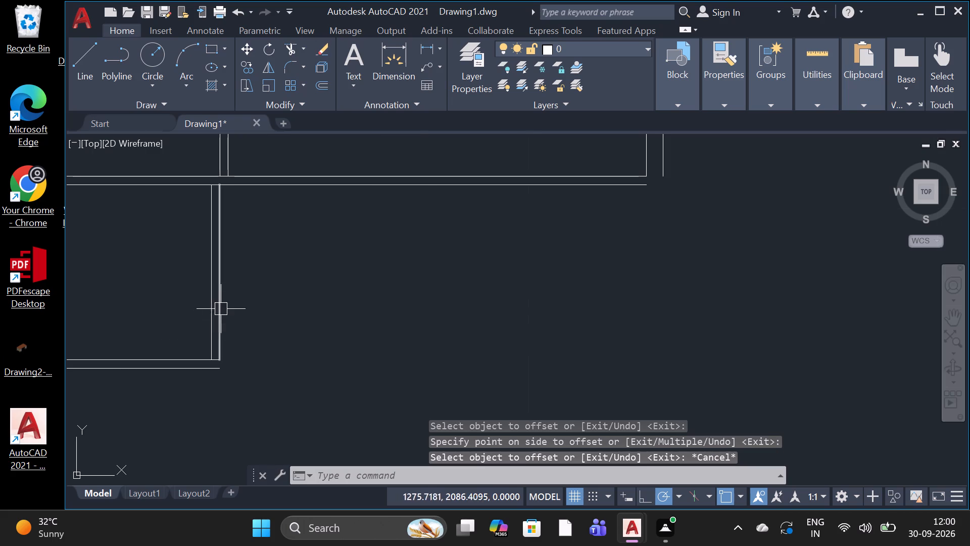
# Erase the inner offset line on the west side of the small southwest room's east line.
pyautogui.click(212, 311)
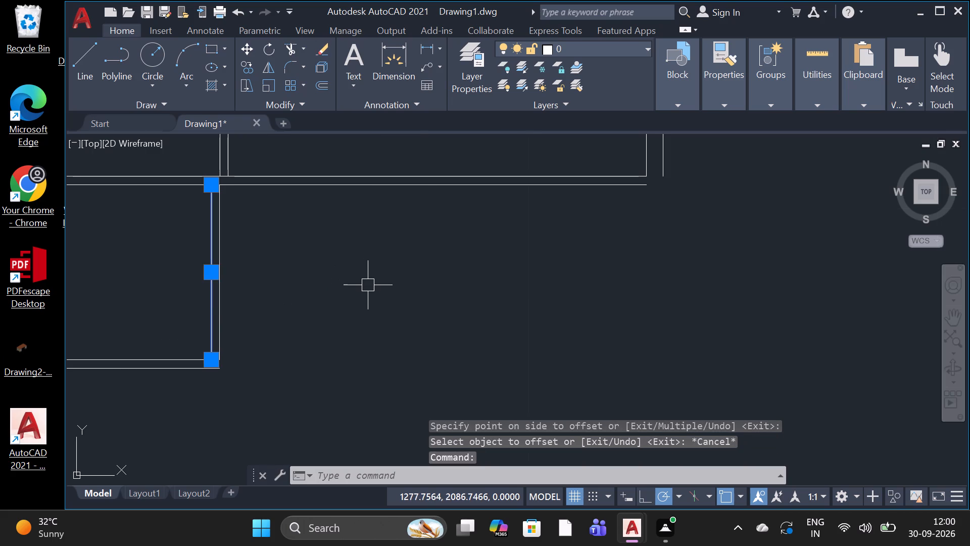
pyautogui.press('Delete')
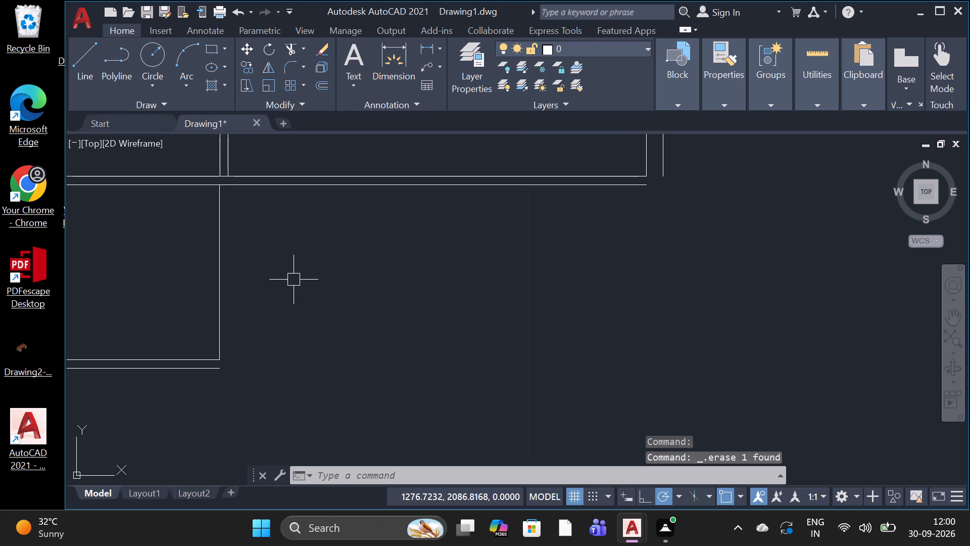
# Offset the small southwest room's east line outward to the east by 0.1143, and end the Offset command.
pyautogui.press('o')
pyautogui.press('f')
pyautogui.press('space')
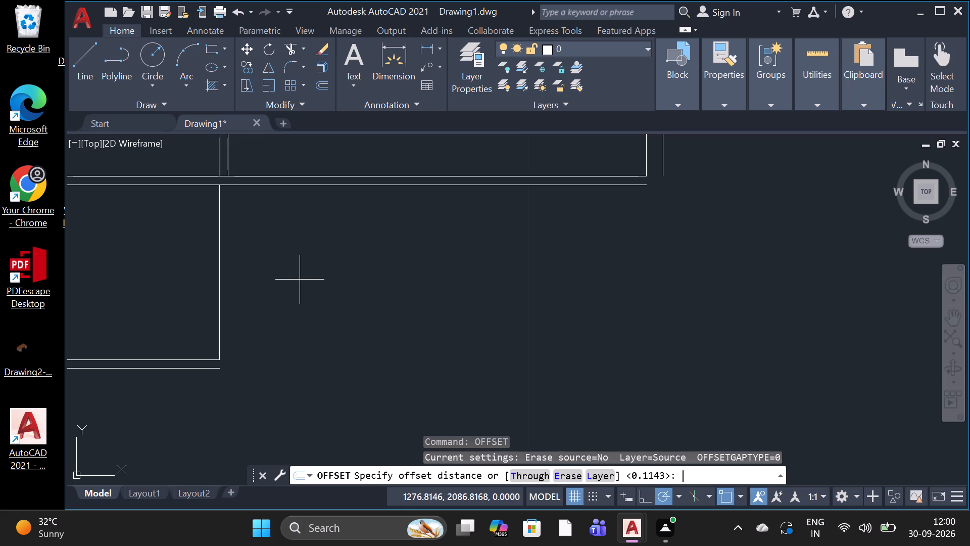
pyautogui.press('space')
pyautogui.click(219, 302)
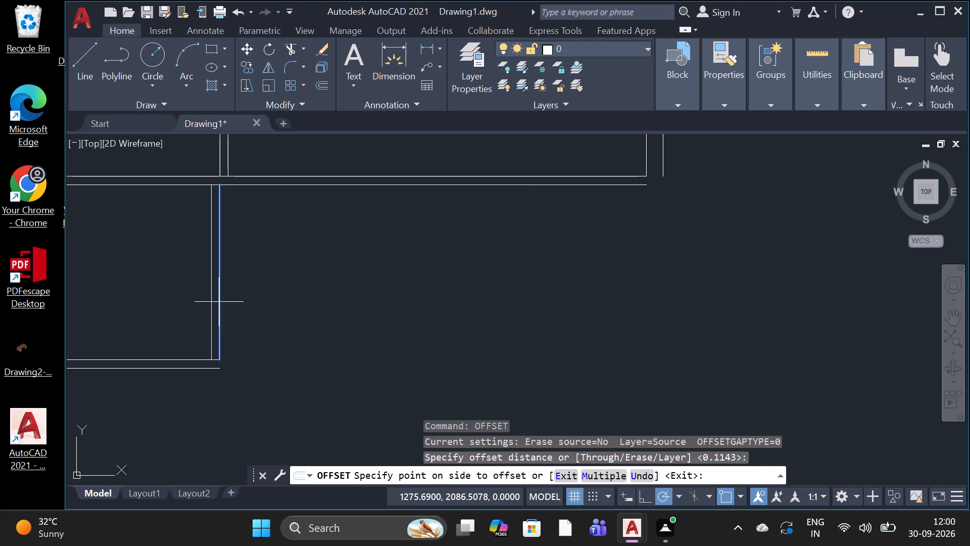
pyautogui.click(260, 299)
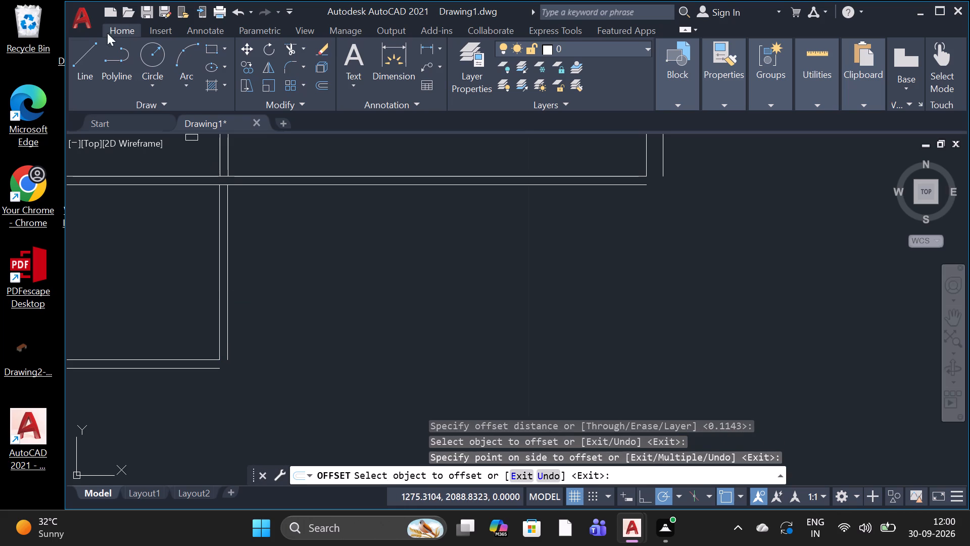
pyautogui.press('space')
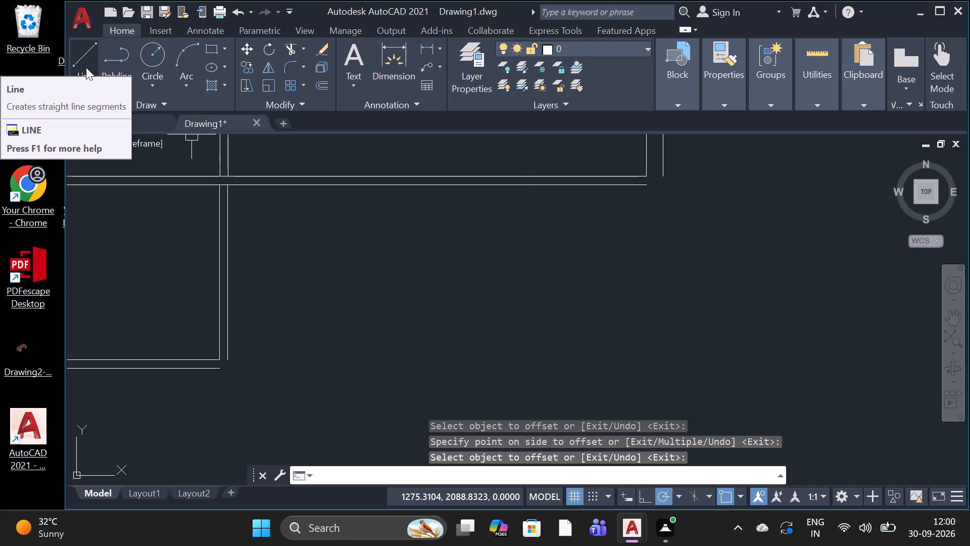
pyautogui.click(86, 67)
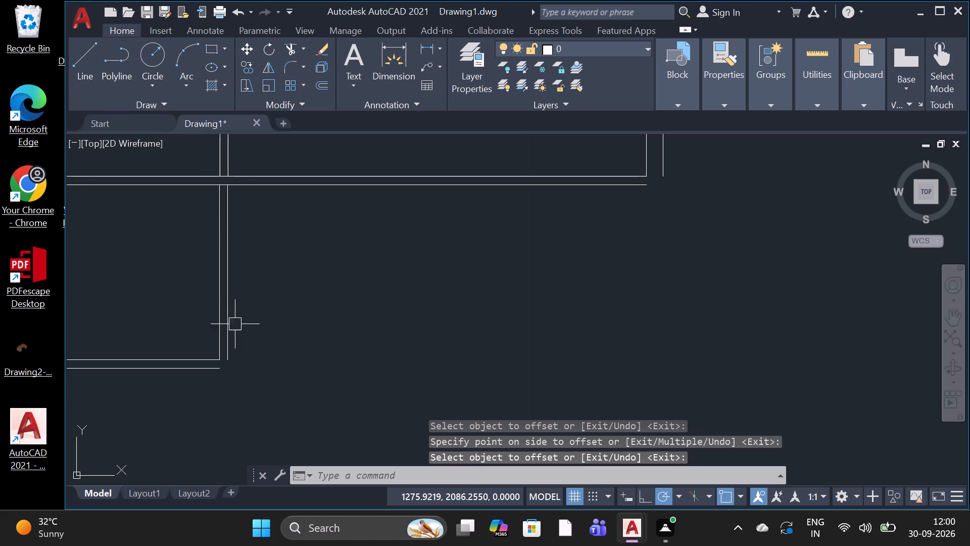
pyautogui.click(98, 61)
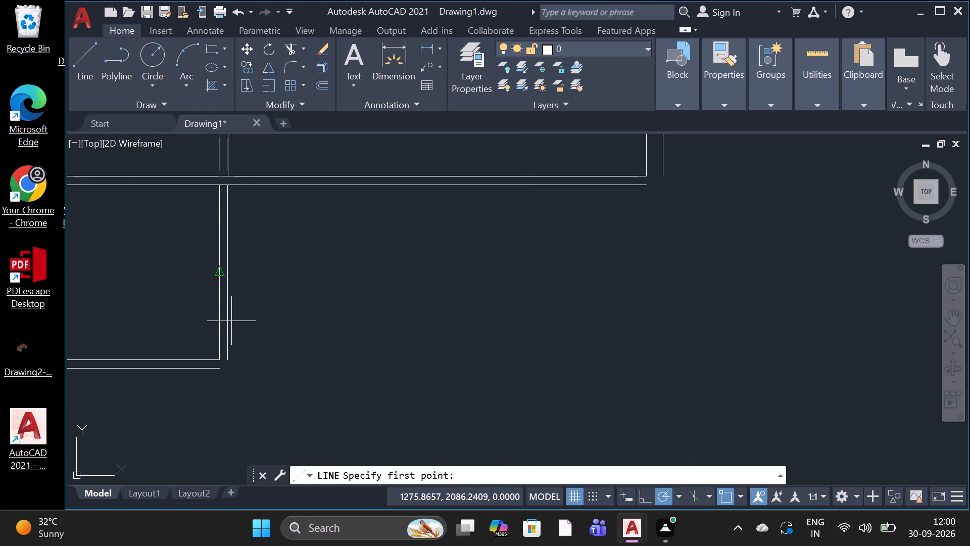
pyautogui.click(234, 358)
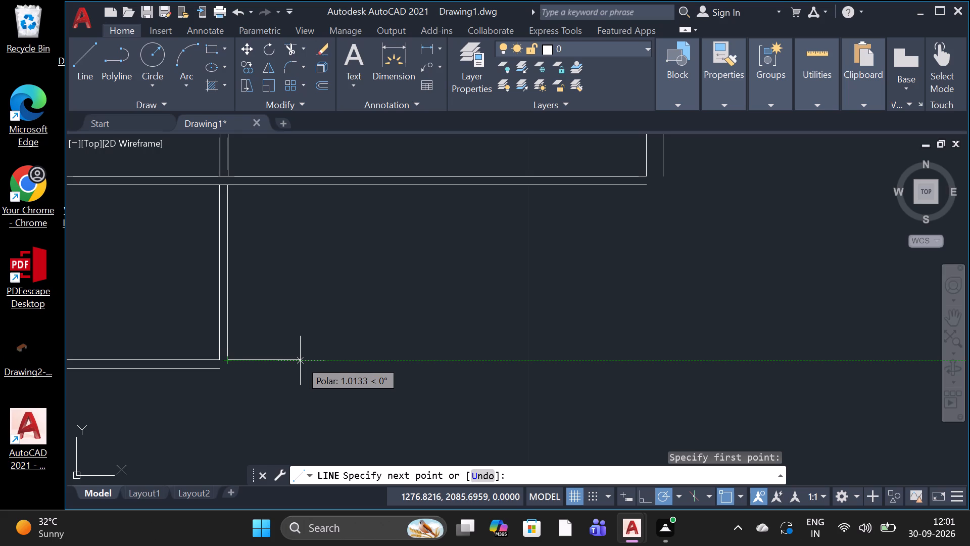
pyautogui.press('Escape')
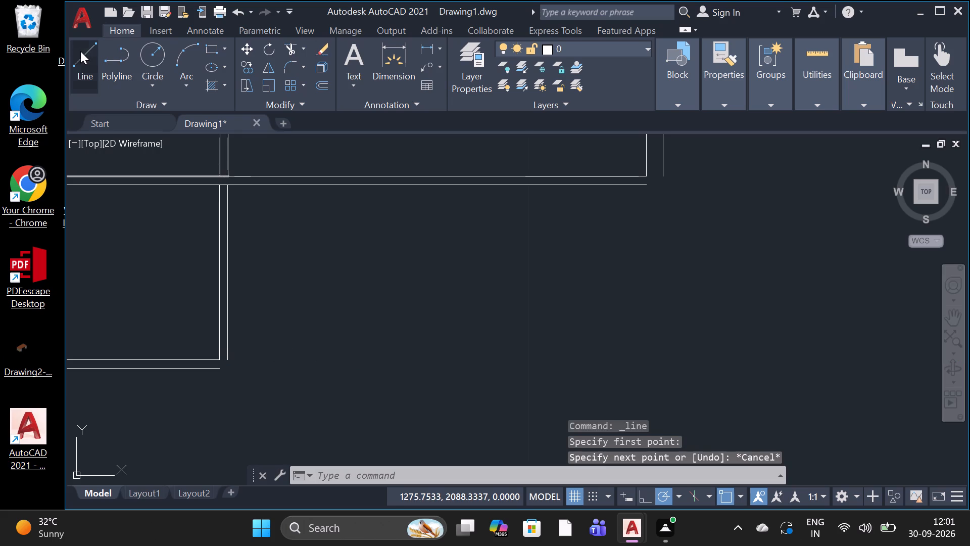
# Draw a line 4.28 to the east along the outer bottom wall line, starting at the top of the small room's outer east line.
pyautogui.click(79, 51)
pyautogui.click(230, 191)
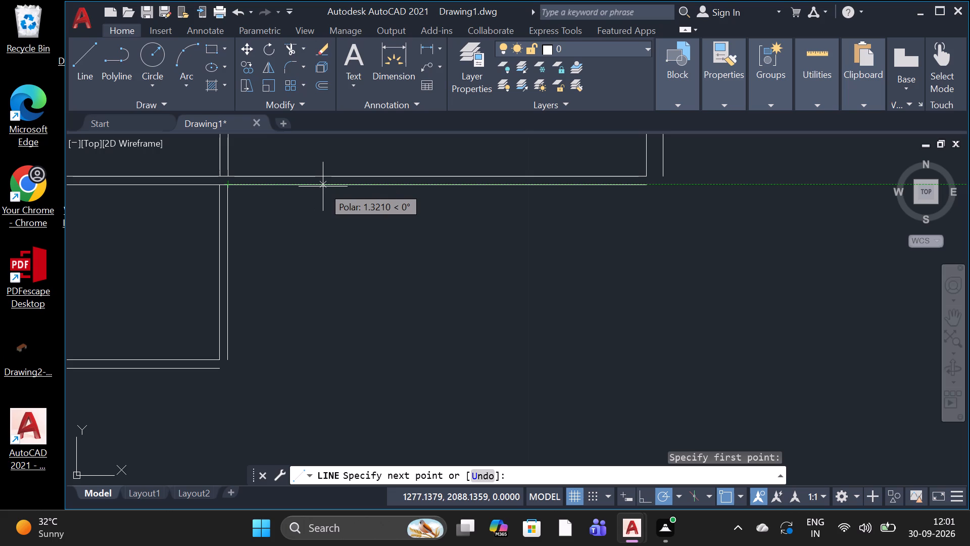
pyautogui.write('4,')
pyautogui.press('BackSpace')
pyautogui.press('.')
pyautogui.press('2')
pyautogui.press('8')
pyautogui.press('space')
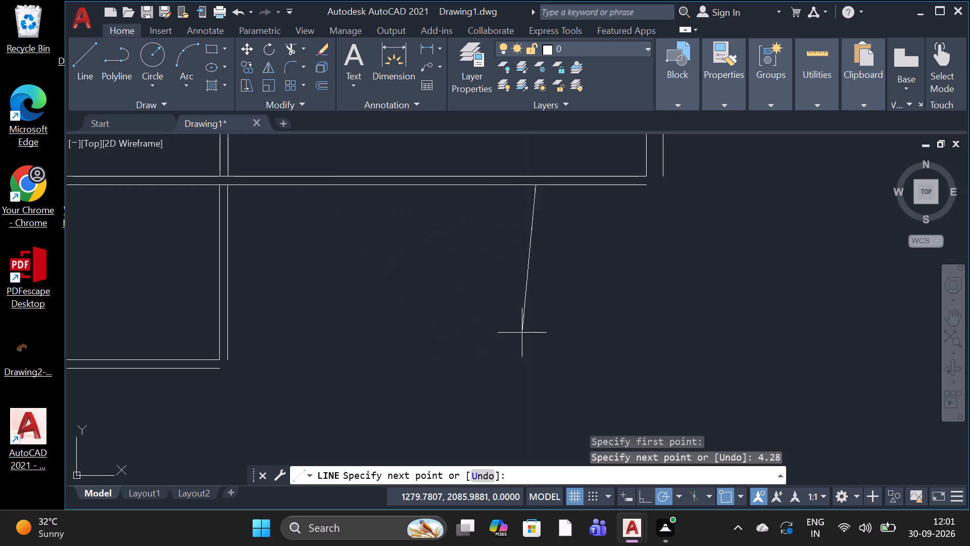
# Continue the line 4.27 straight down from the outer bottom wall line.
pyautogui.scroll(-2, 556, 295)
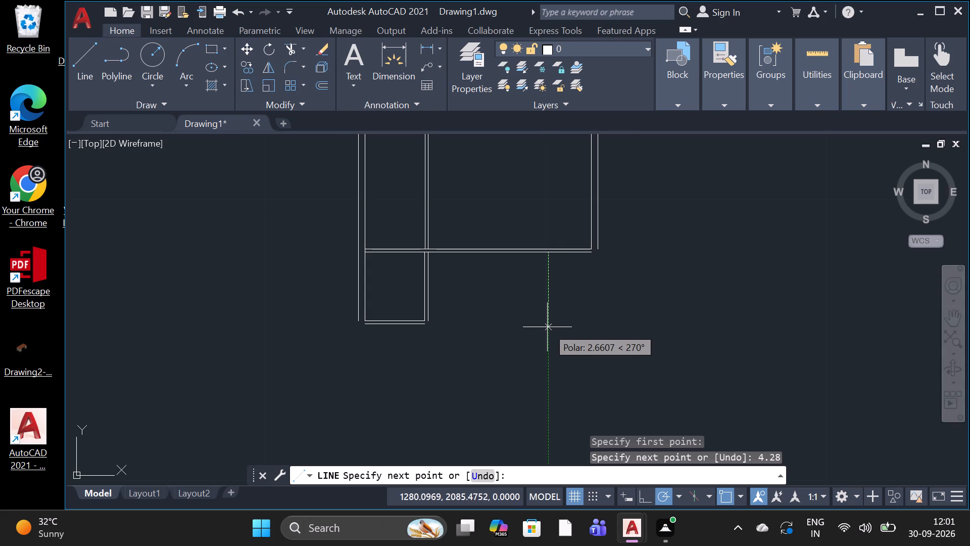
pyautogui.press('4')
pyautogui.write('.2')
pyautogui.press('7')
pyautogui.press('space')
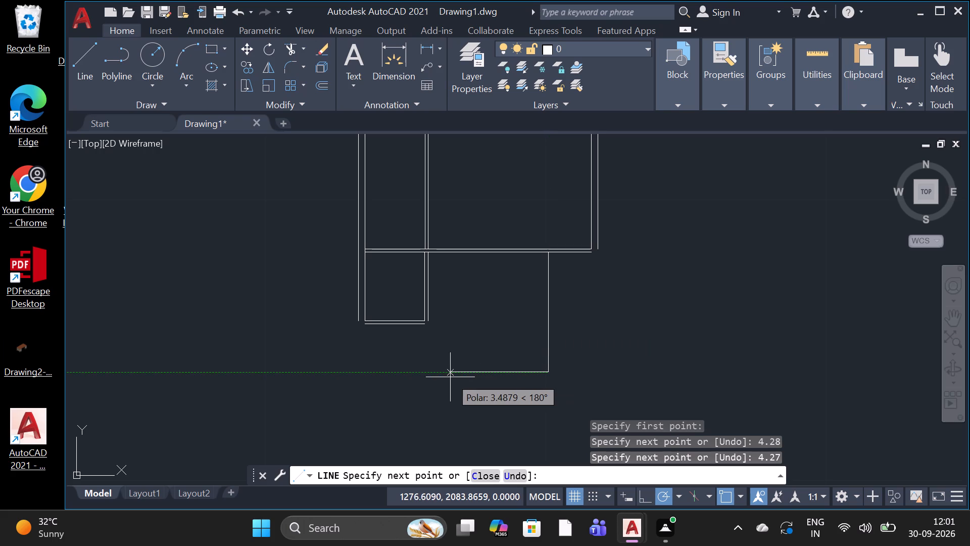
# Complete the room outline with a line 4.28 west and 4.27 up to its start, and end the Line command.
pyautogui.press('4')
pyautogui.write('.2')
pyautogui.press('8')
pyautogui.press('space')
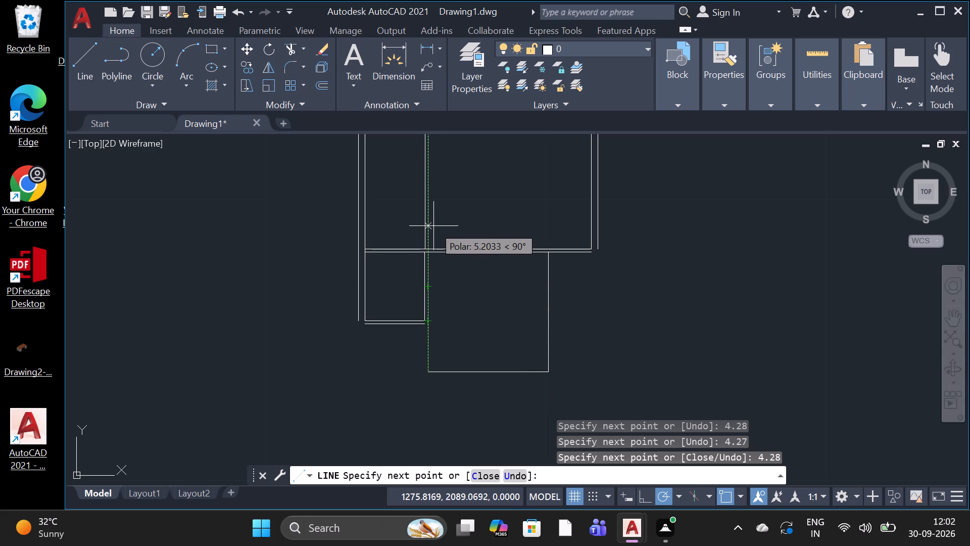
pyautogui.write('4.')
pyautogui.write('27')
pyautogui.press('space')
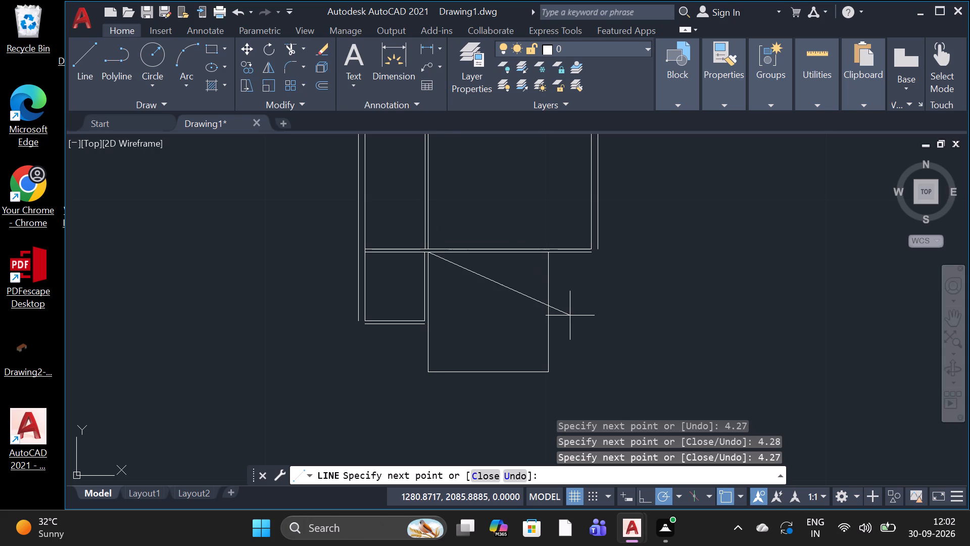
pyautogui.press('space')
# Offset the 4.28 by 4.27 room's south, west and east lines outward by 0.1143.
pyautogui.press('o')
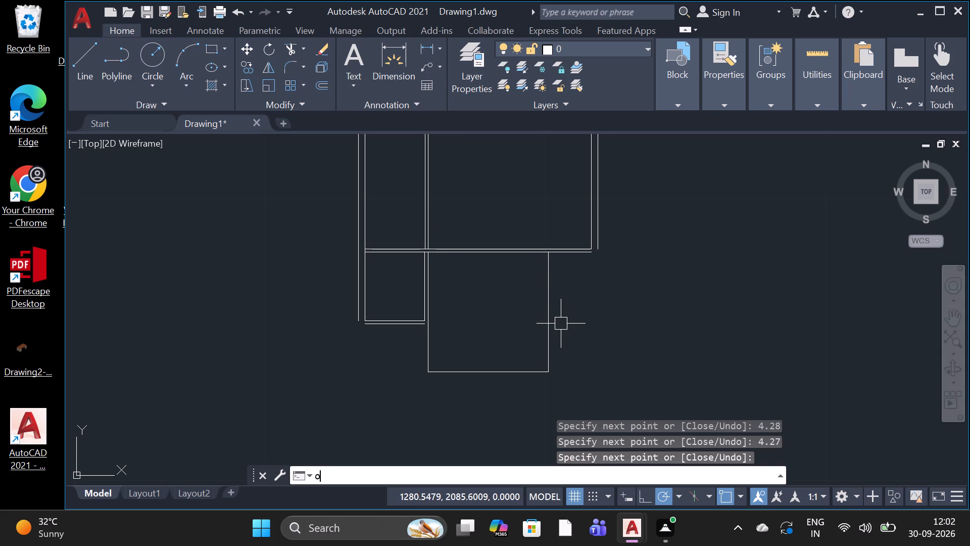
pyautogui.press('f')
pyautogui.press('space')
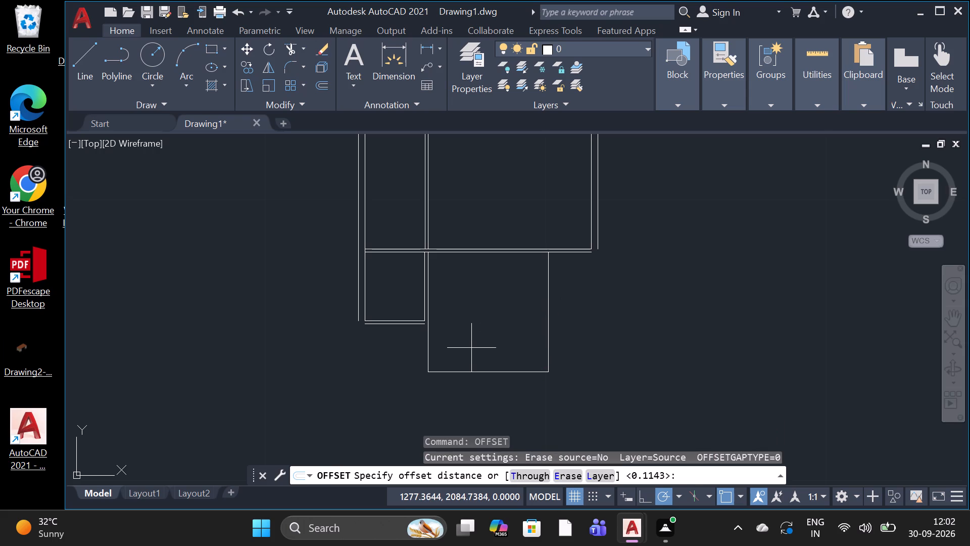
pyautogui.press('space')
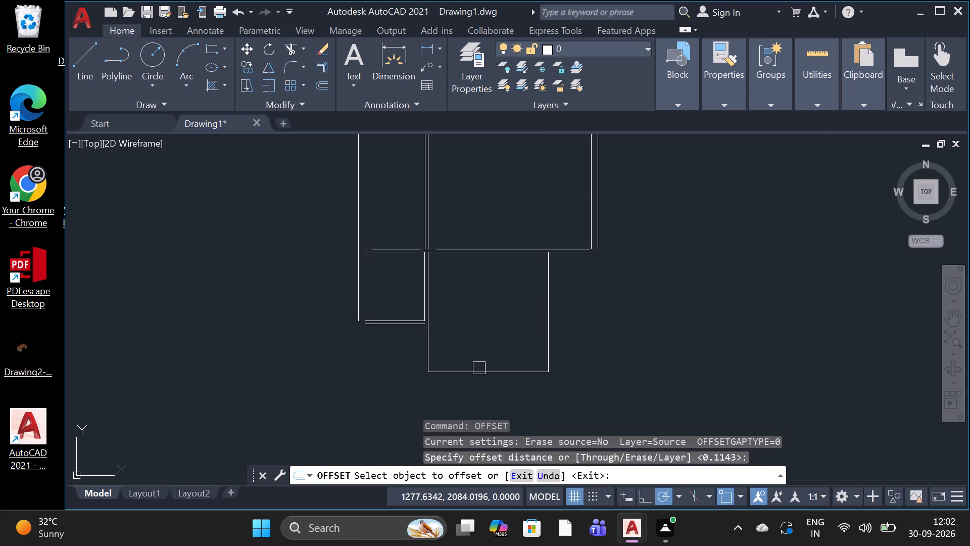
pyautogui.click(479, 368)
pyautogui.click(491, 397)
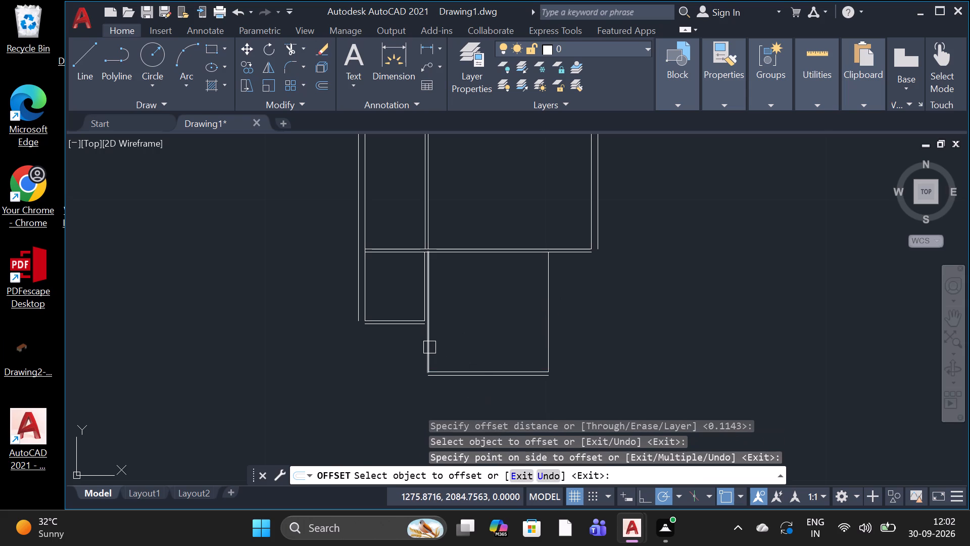
pyautogui.click(429, 347)
pyautogui.click(404, 354)
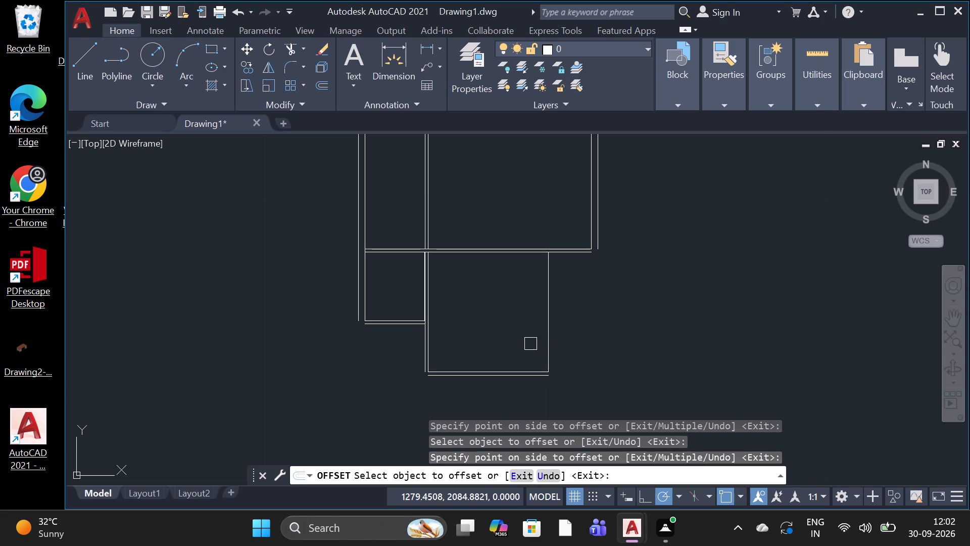
pyautogui.click(551, 339)
pyautogui.click(591, 344)
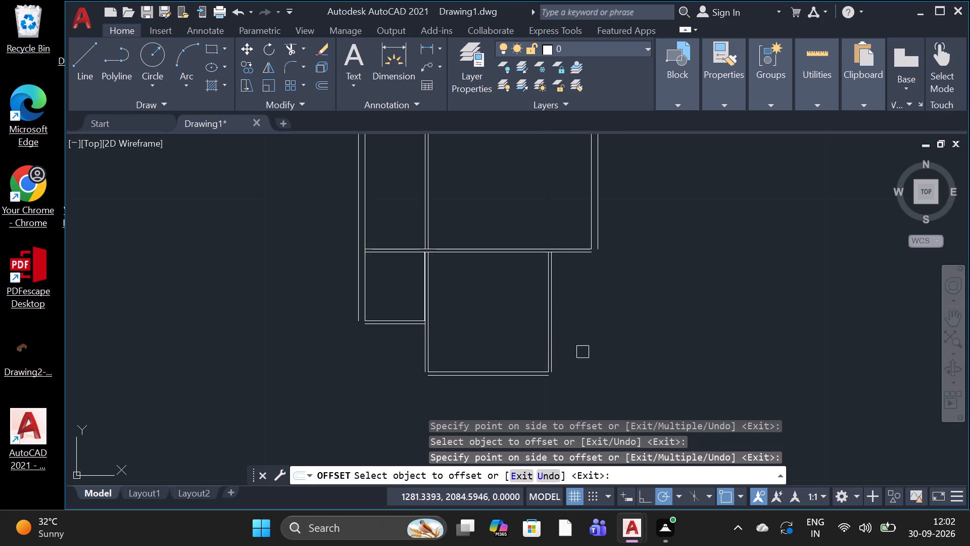
pyautogui.press('space')
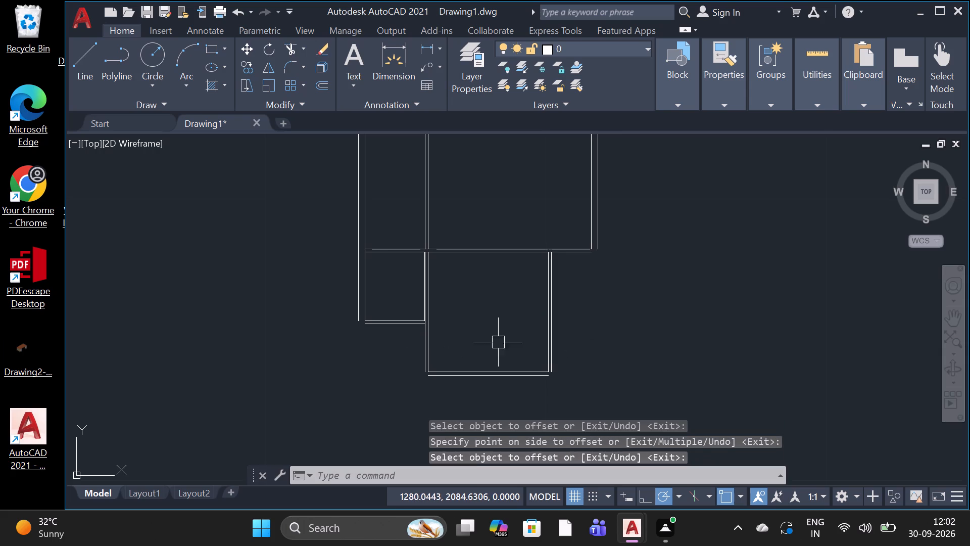
# Draw a line 1.32 east along the outer bottom wall line from the top of the new room's outer east line.
pyautogui.click(83, 56)
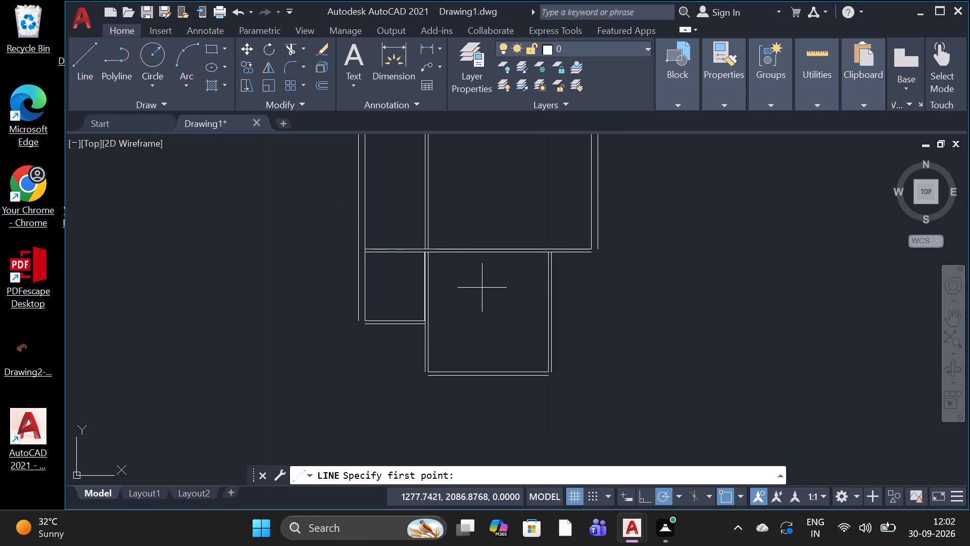
pyautogui.scroll(2, 560, 254)
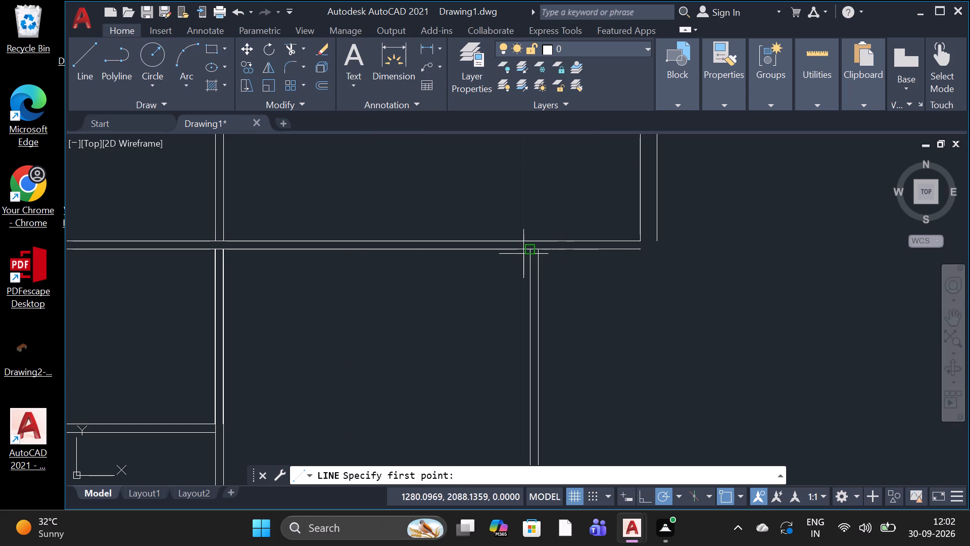
pyautogui.scroll(2, 527, 251)
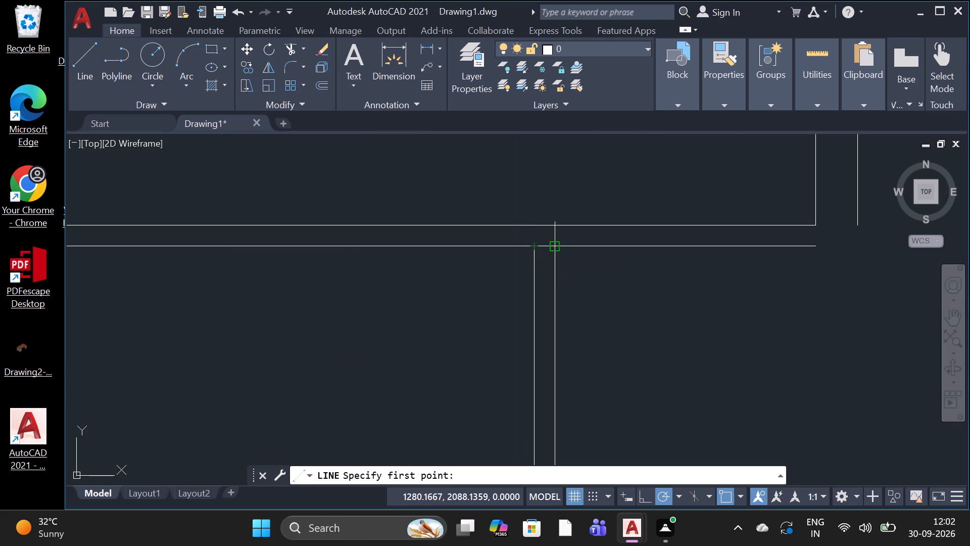
pyautogui.click(550, 250)
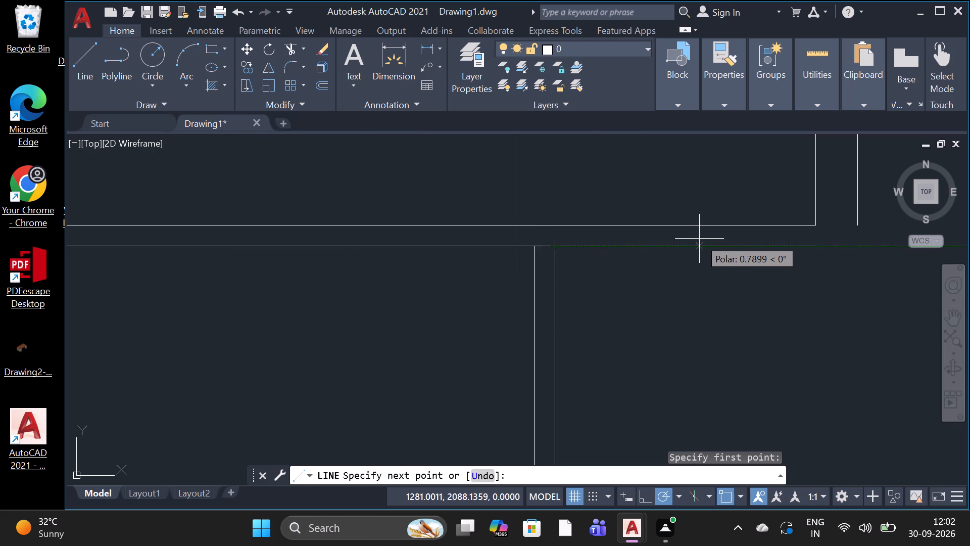
pyautogui.press('1')
pyautogui.press('.')
pyautogui.write('32')
pyautogui.press('space')
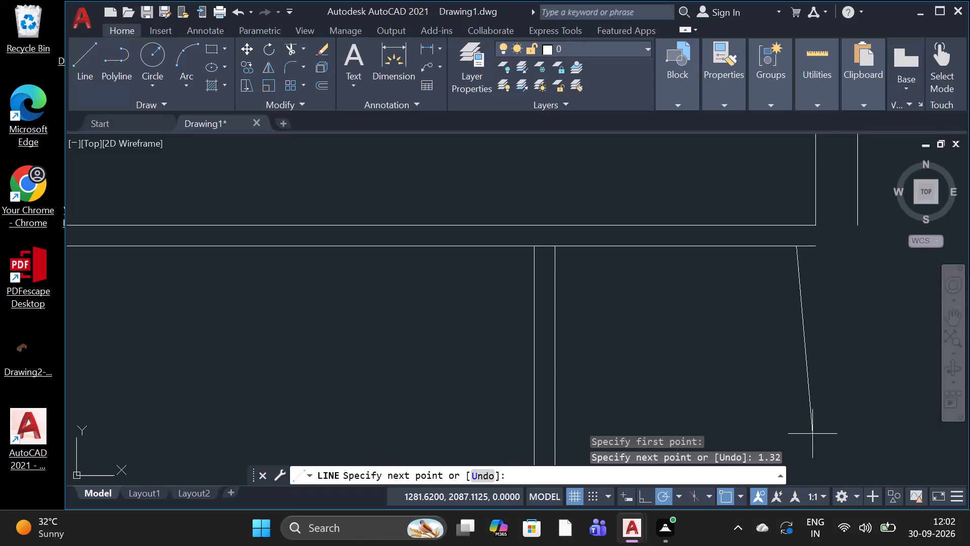
pyautogui.scroll(-2, 792, 397)
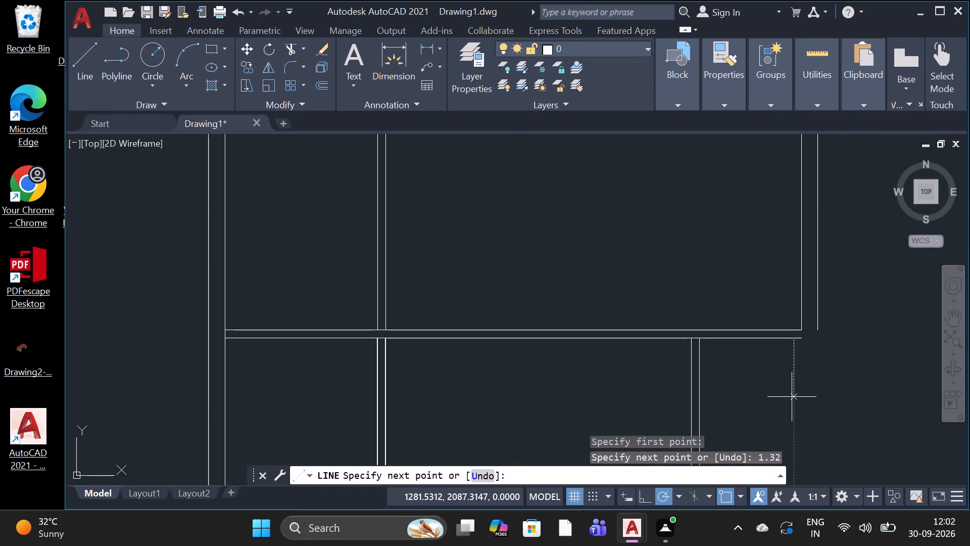
pyautogui.scroll(-2, 793, 389)
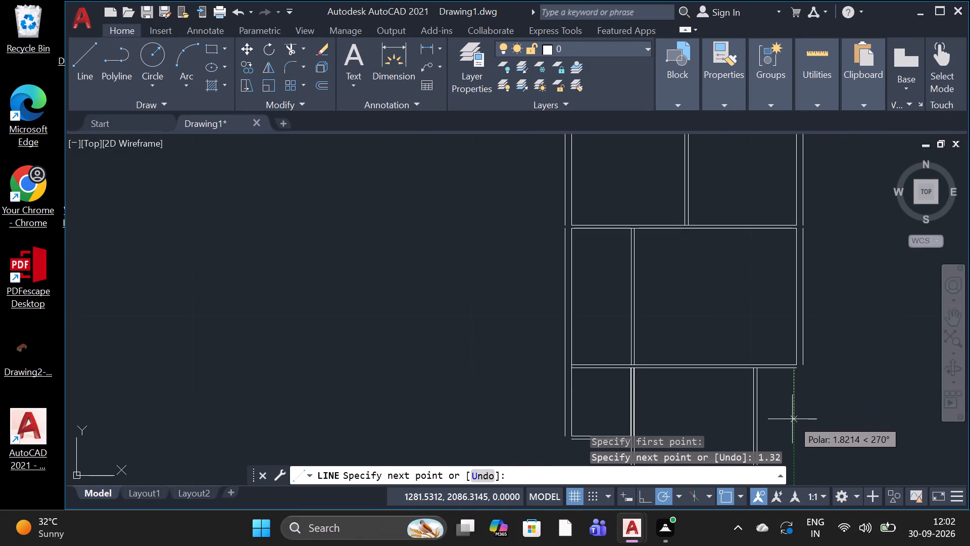
pyautogui.scroll(4, 792, 419)
pyautogui.scroll(-1, 794, 399)
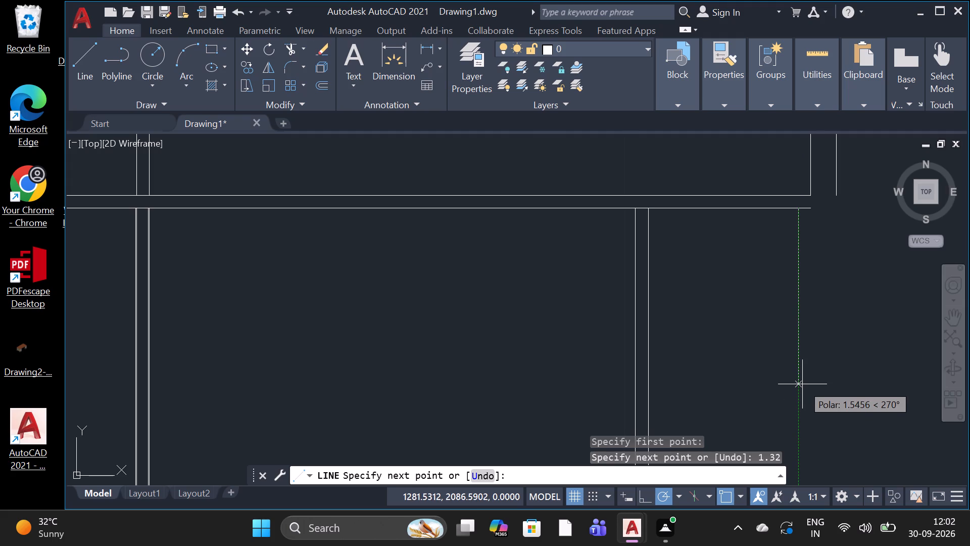
pyautogui.press('Escape')
# Draw a line from the east end of the outer bottom wall line, 1.32 west and 0.91 straight down.
pyautogui.click(96, 59)
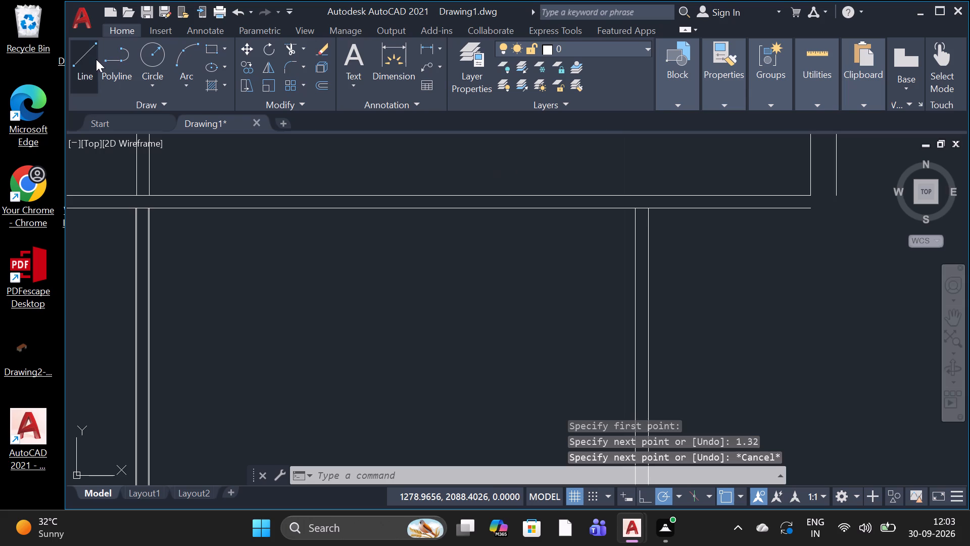
pyautogui.click(809, 209)
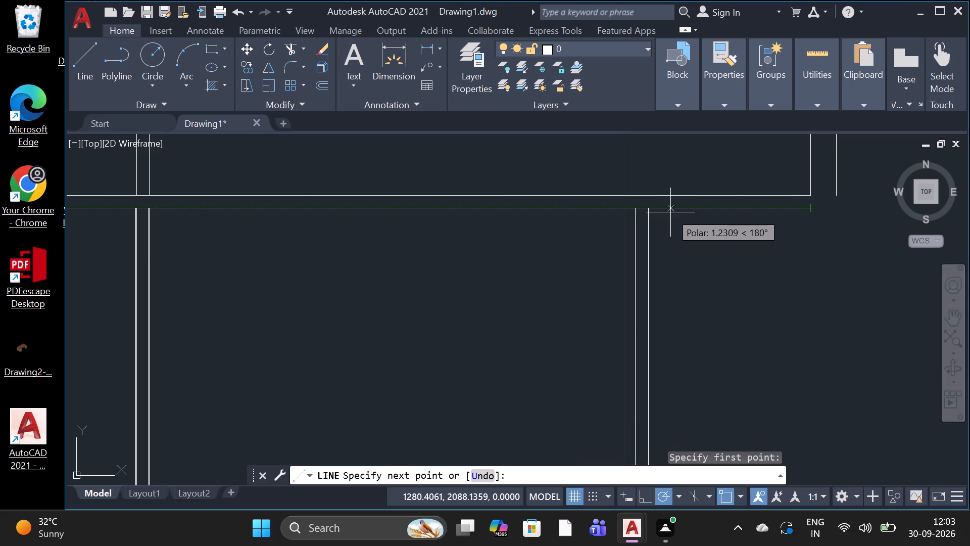
pyautogui.press('1')
pyautogui.press('.')
pyautogui.write('32')
pyautogui.press('space')
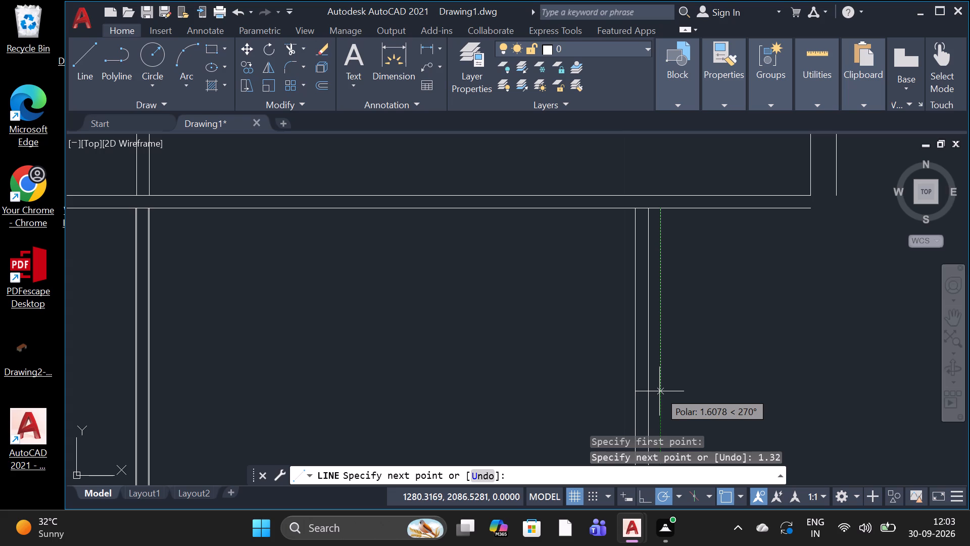
pyautogui.press('0')
pyautogui.press('.')
pyautogui.write('91')
pyautogui.press('space')
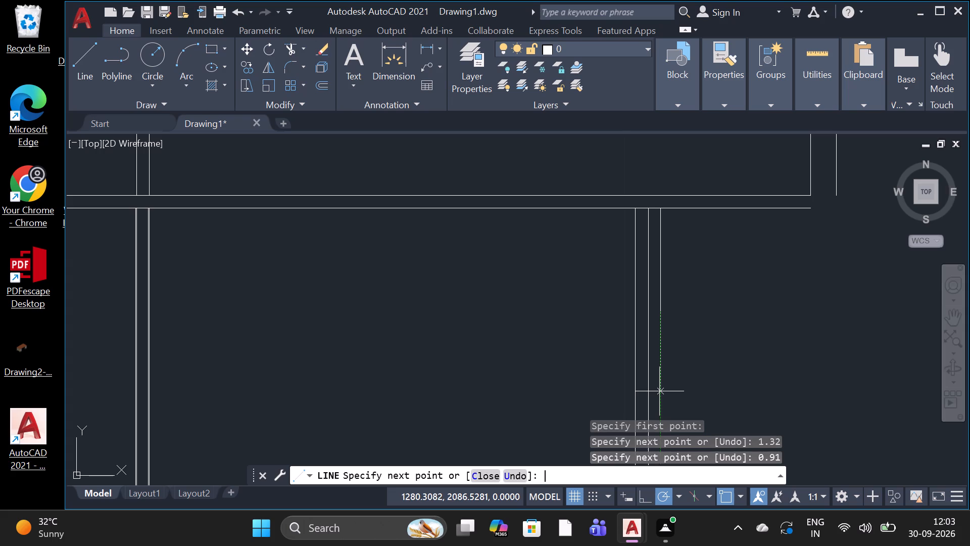
# Complete the small space's outline with a line 1.32 east and up to the outer bottom wall line's east end, ending the Line command.
pyautogui.scroll(-2, 739, 377)
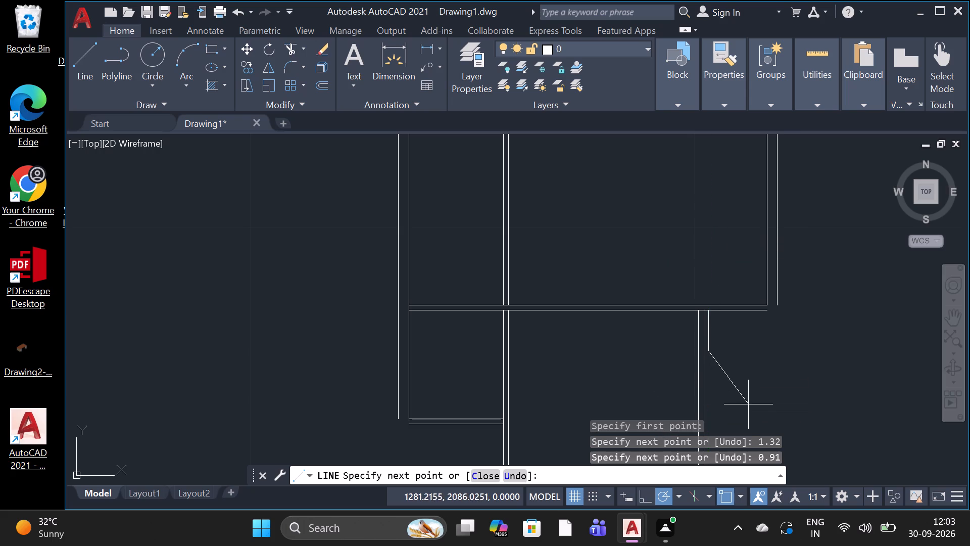
pyautogui.scroll(2, 754, 413)
pyautogui.scroll(-2, 755, 393)
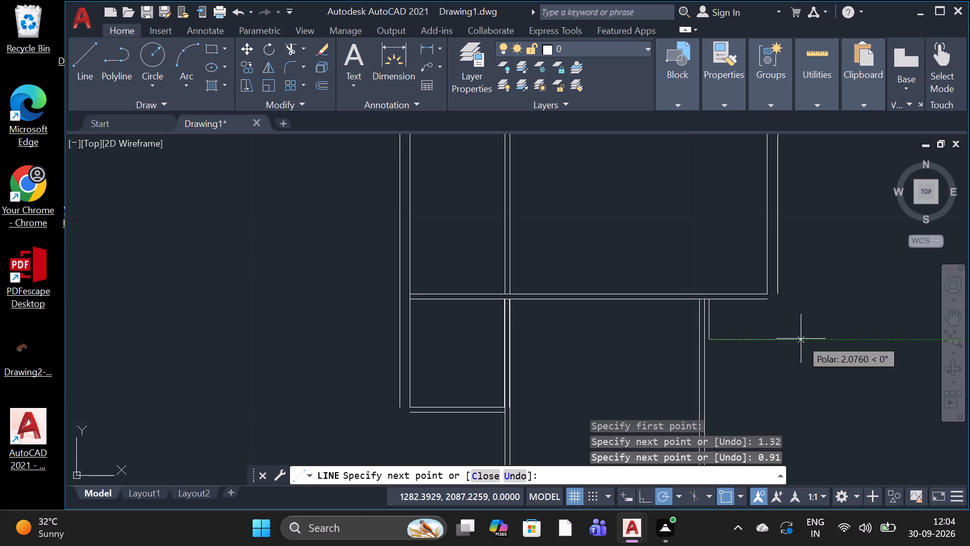
pyautogui.press('1')
pyautogui.write('.5')
pyautogui.press('BackSpace')
pyautogui.write('32')
pyautogui.press('space')
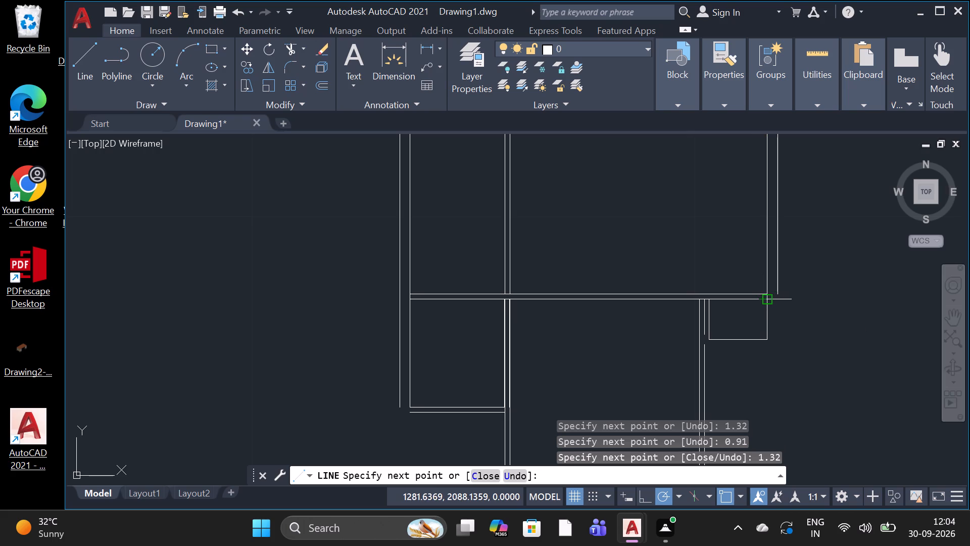
pyautogui.scroll(3, 769, 298)
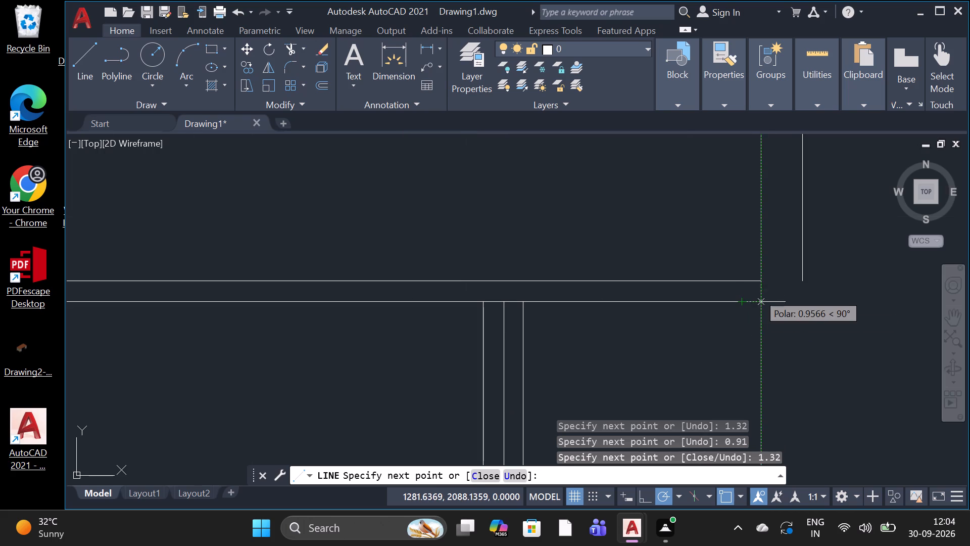
pyautogui.click(758, 303)
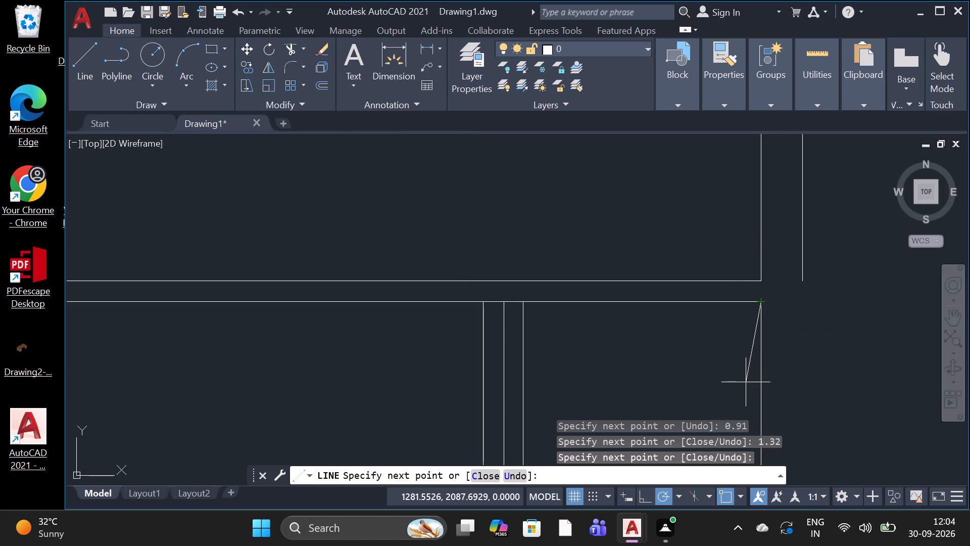
pyautogui.press('space')
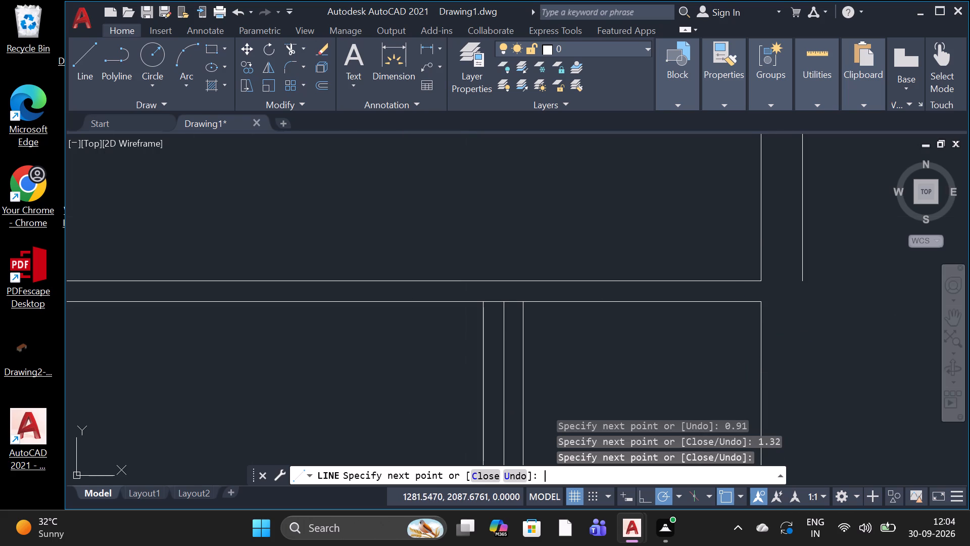
# Offset the 1.32 by 0.91 space's east and south lines outward by 0.23.
pyautogui.scroll(-3, 504, 184)
pyautogui.scroll(2, 570, 226)
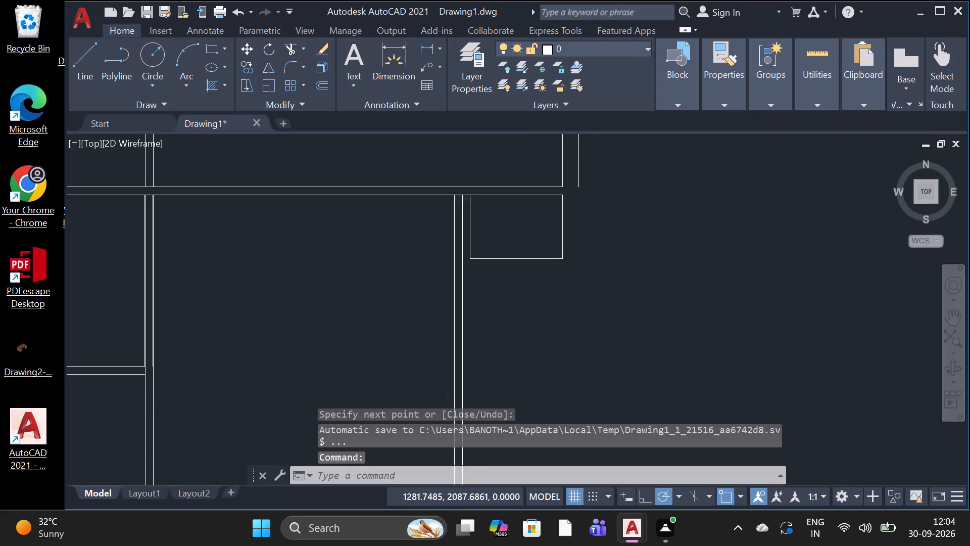
pyautogui.scroll(-1, 570, 226)
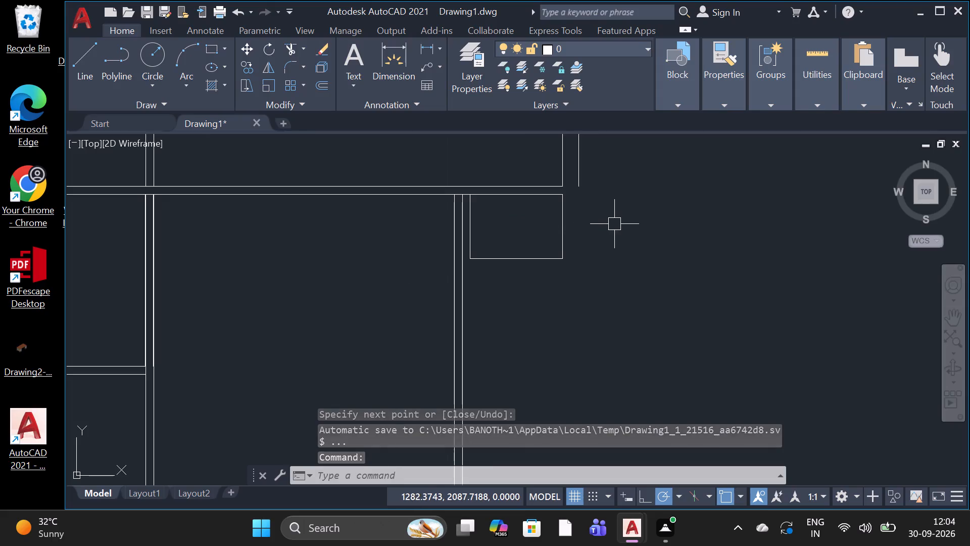
pyautogui.write('of')
pyautogui.press('space')
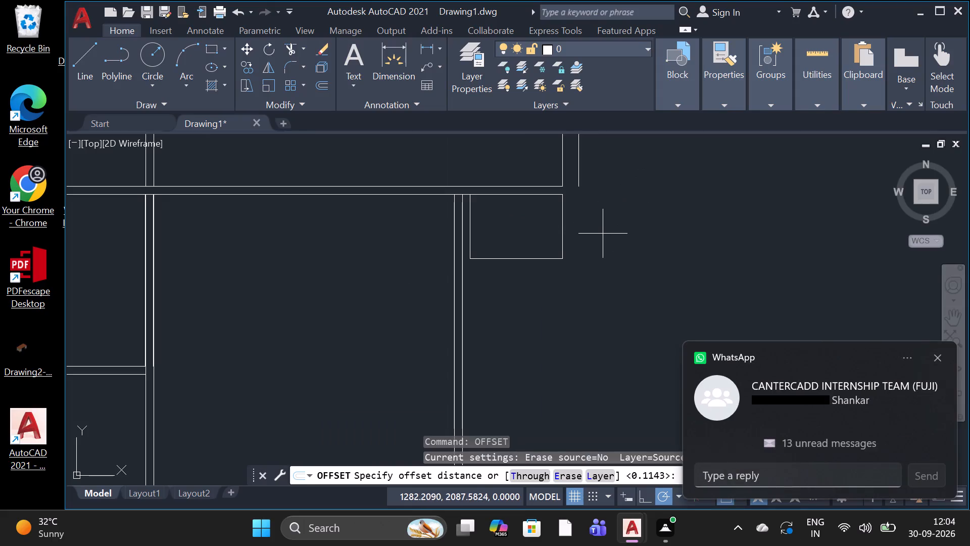
pyautogui.press('0')
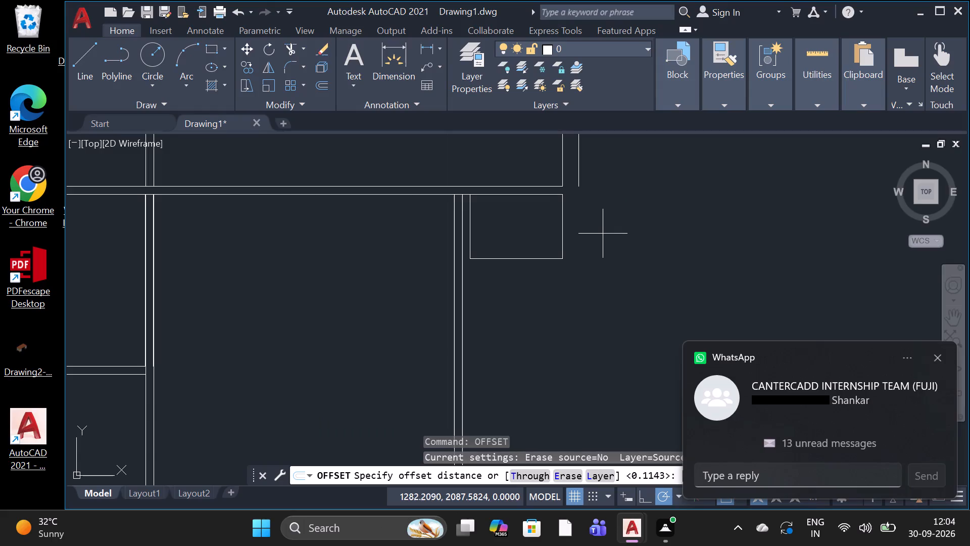
pyautogui.write('.23')
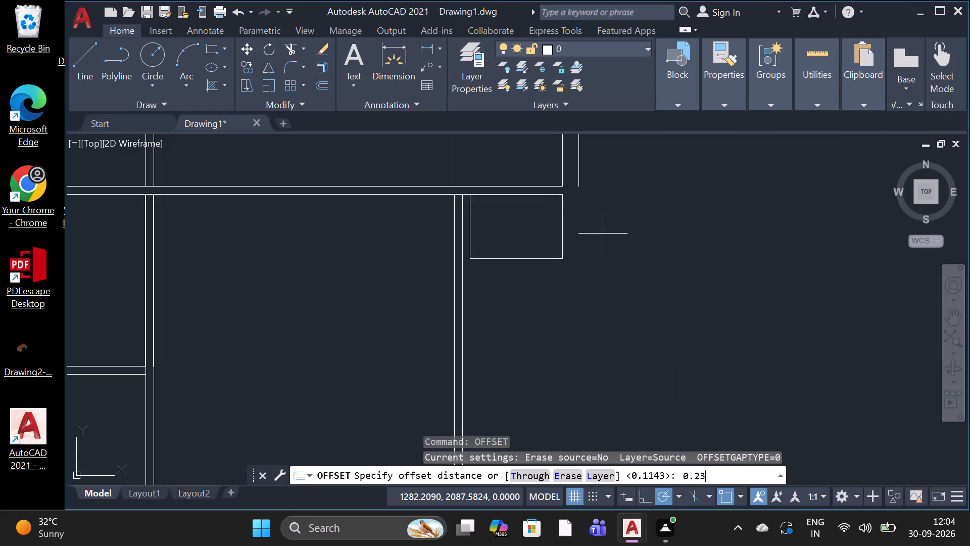
pyautogui.press('space')
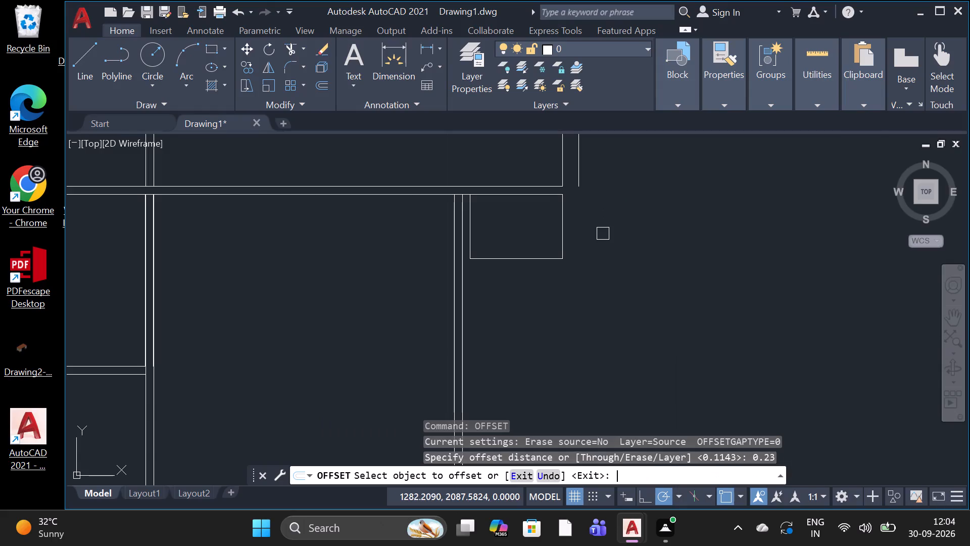
pyautogui.click(557, 231)
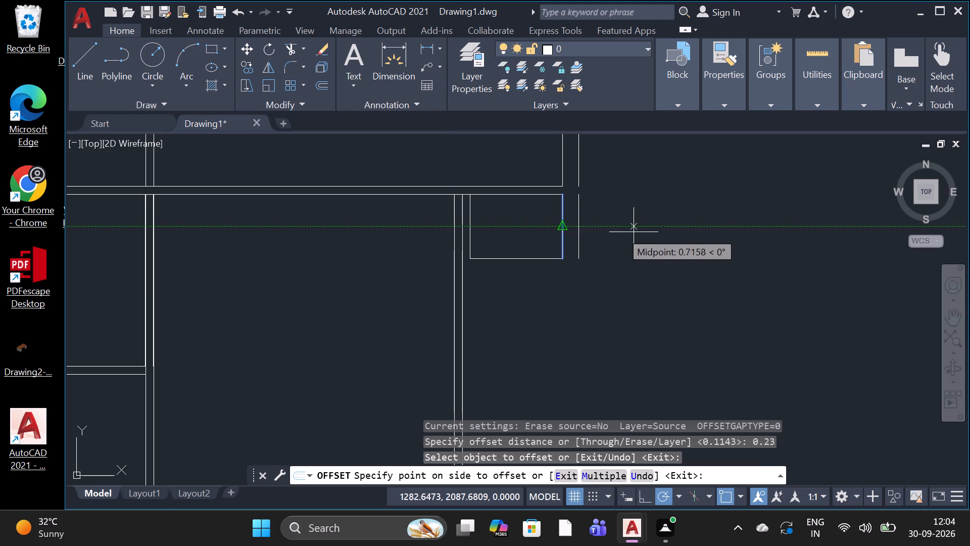
pyautogui.click(634, 232)
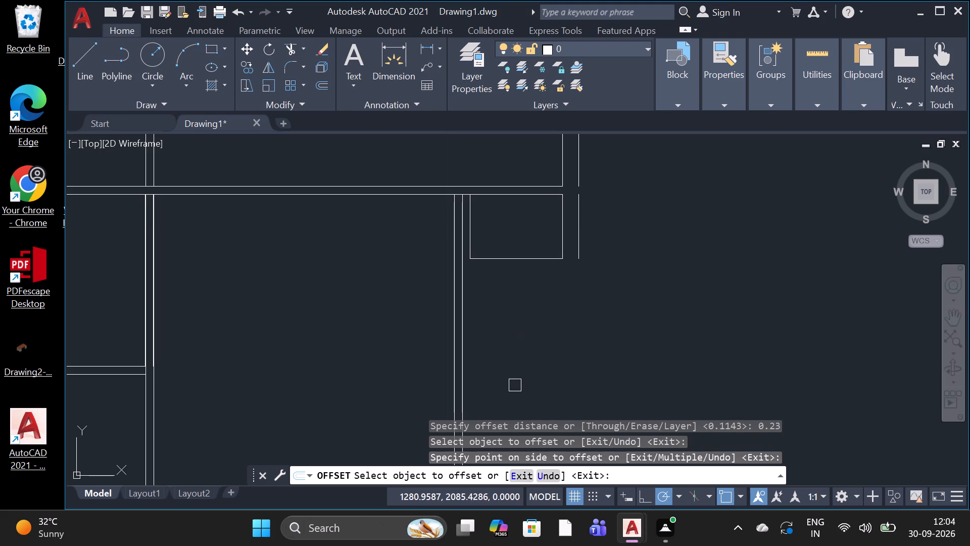
pyautogui.click(538, 263)
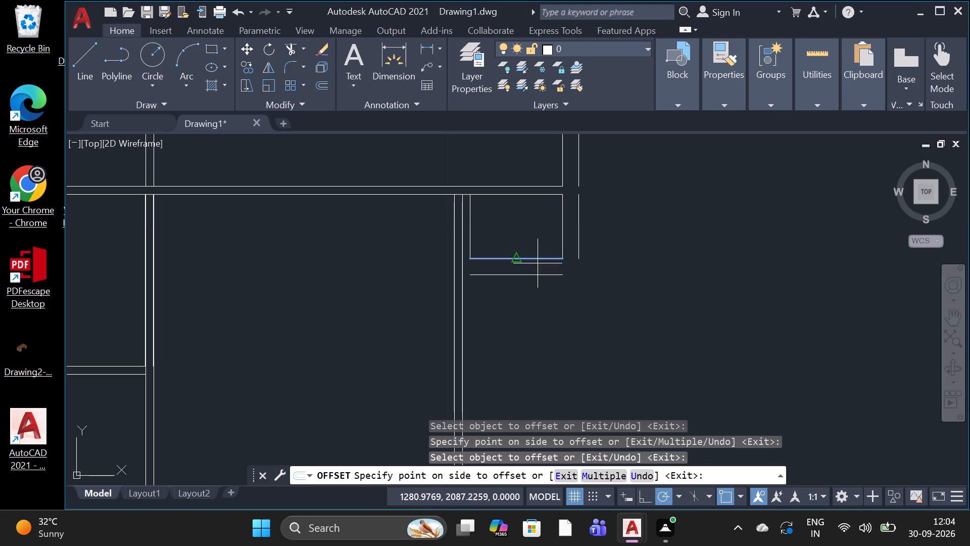
pyautogui.click(522, 319)
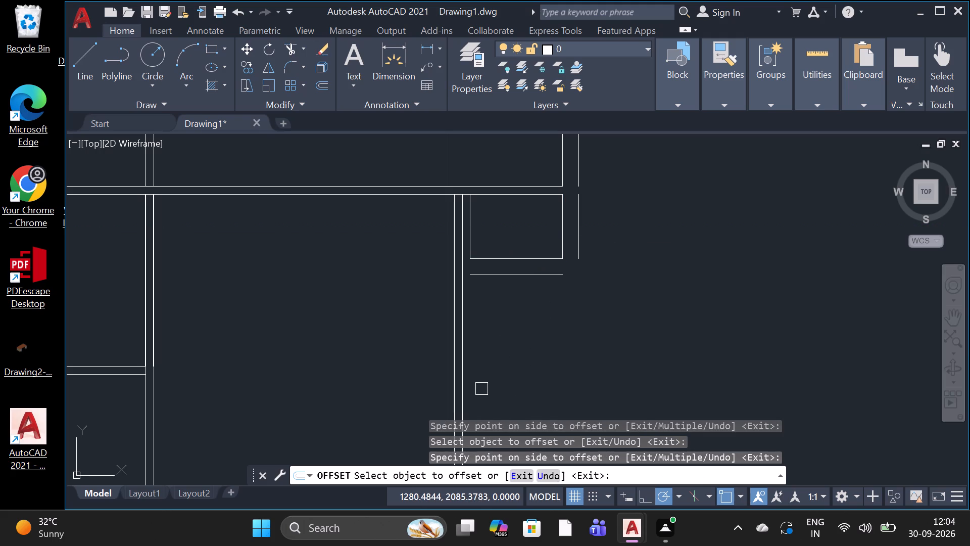
# Start a line at the east end of the 1.32 by 0.91 space's outer south line.
pyautogui.scroll(1, 481, 390)
pyautogui.scroll(-1, 482, 390)
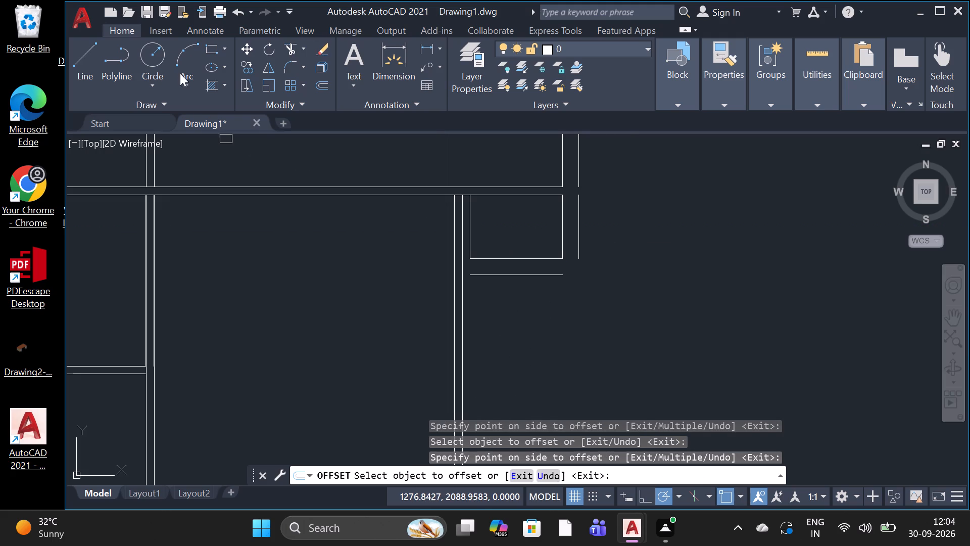
pyautogui.click(88, 48)
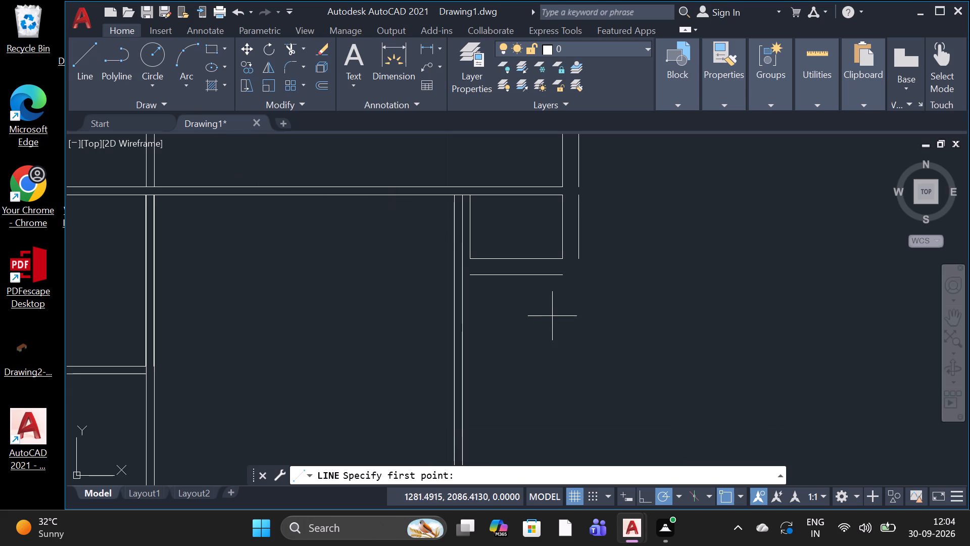
pyautogui.click(567, 279)
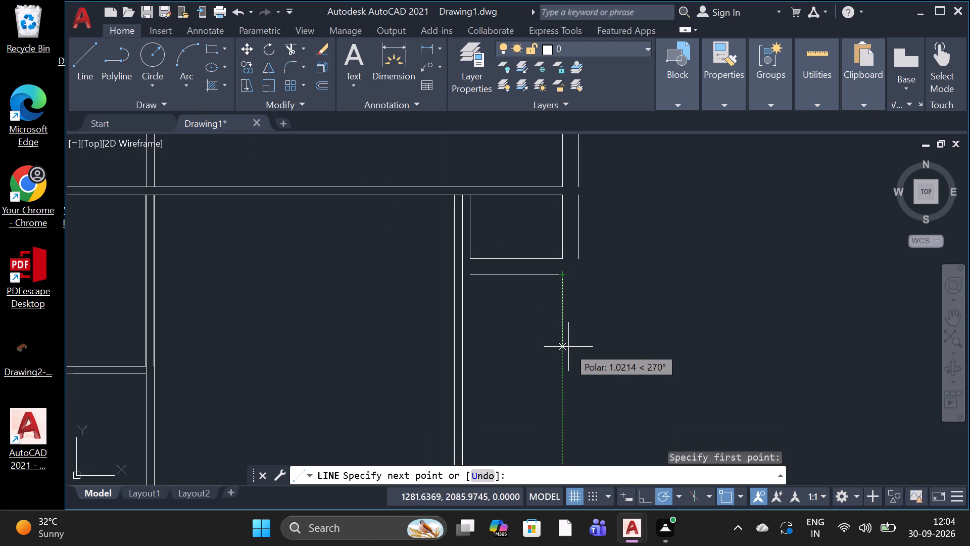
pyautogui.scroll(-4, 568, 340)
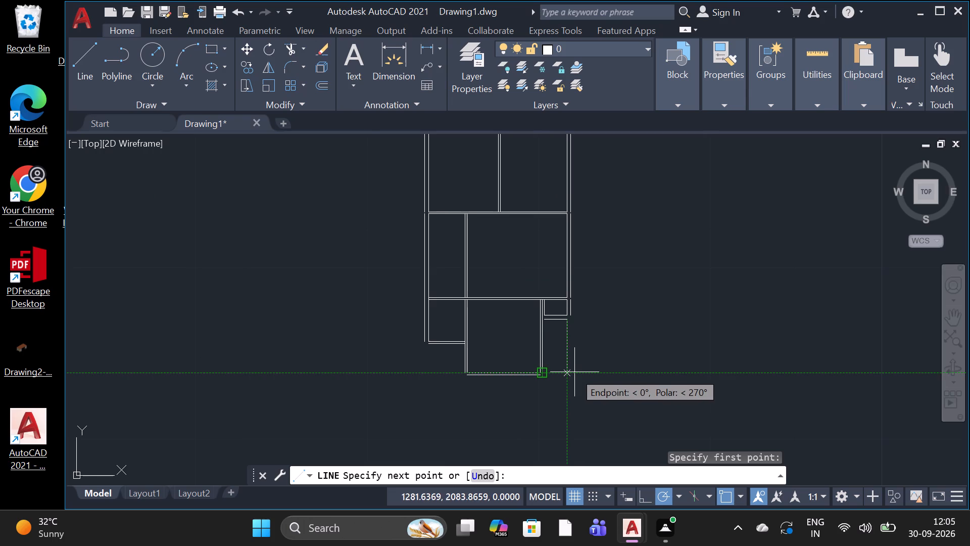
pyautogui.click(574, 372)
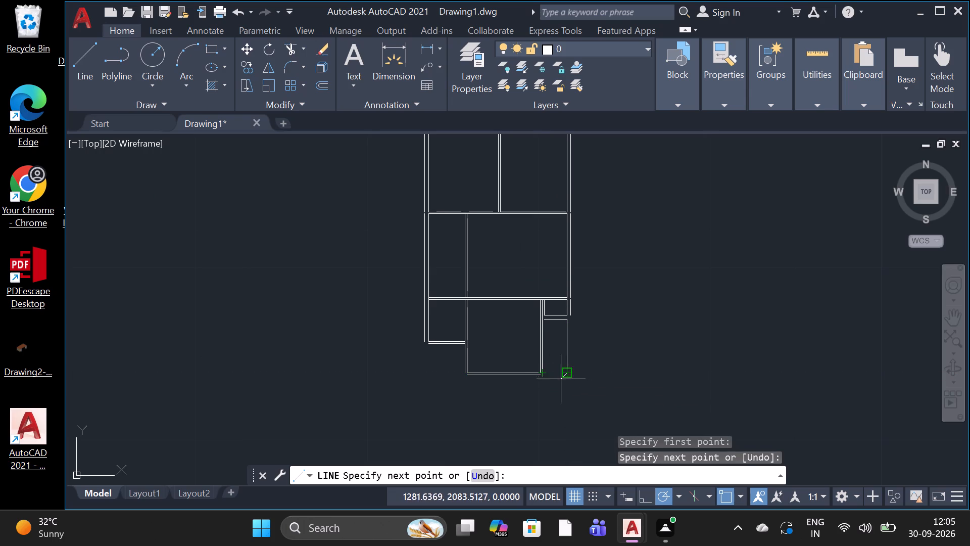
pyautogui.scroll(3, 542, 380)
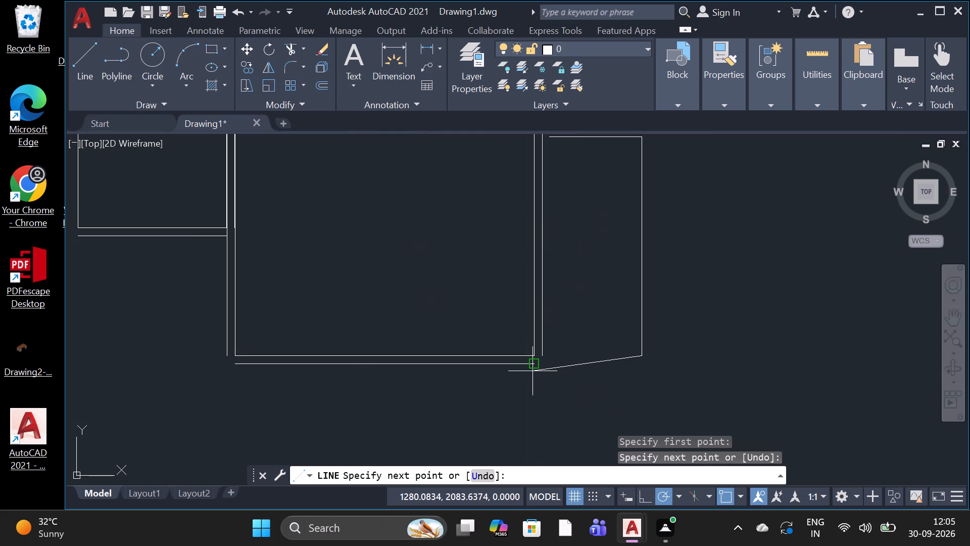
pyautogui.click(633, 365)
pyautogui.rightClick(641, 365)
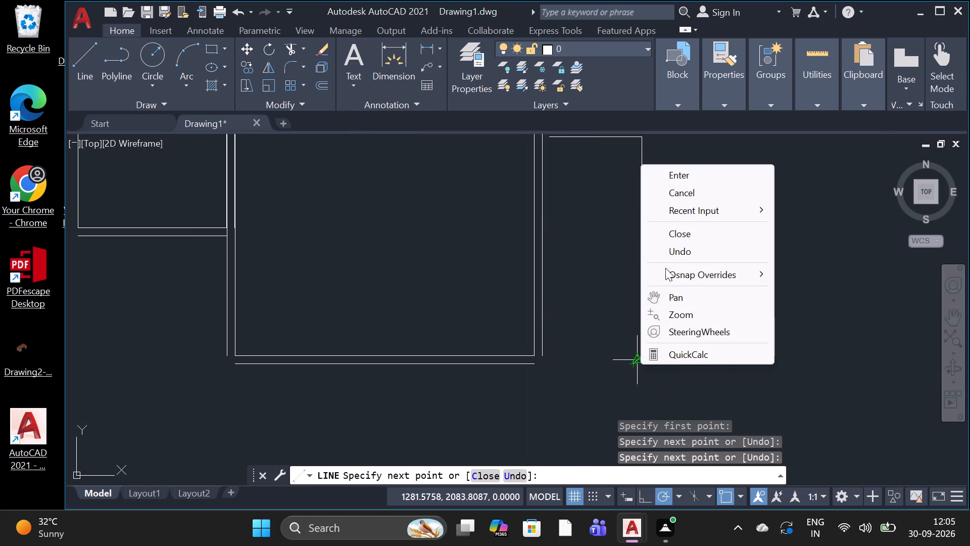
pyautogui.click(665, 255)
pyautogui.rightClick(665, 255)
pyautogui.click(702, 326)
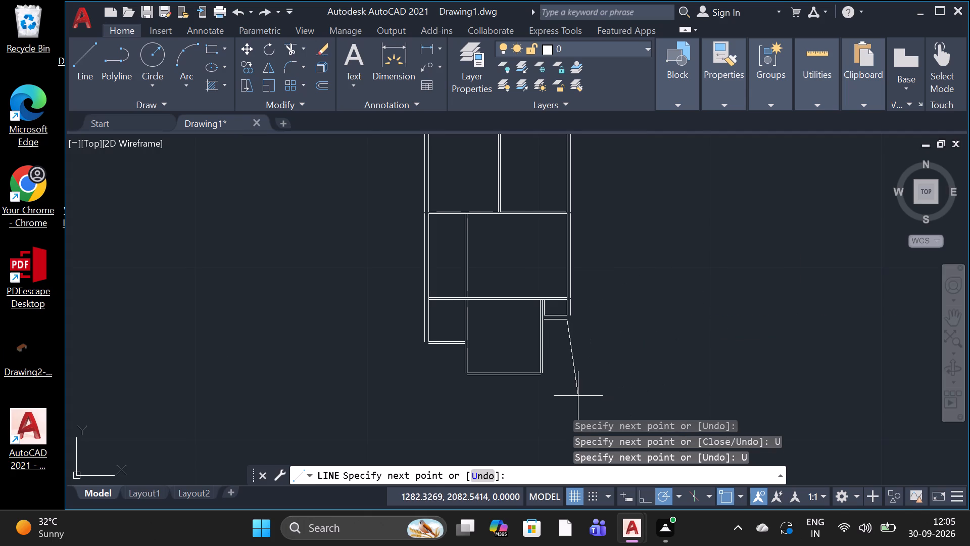
# Draw the line straight down to the level of the 4.28 by 4.27 room's outer south line, and west to that line's east end.
pyautogui.scroll(3, 580, 396)
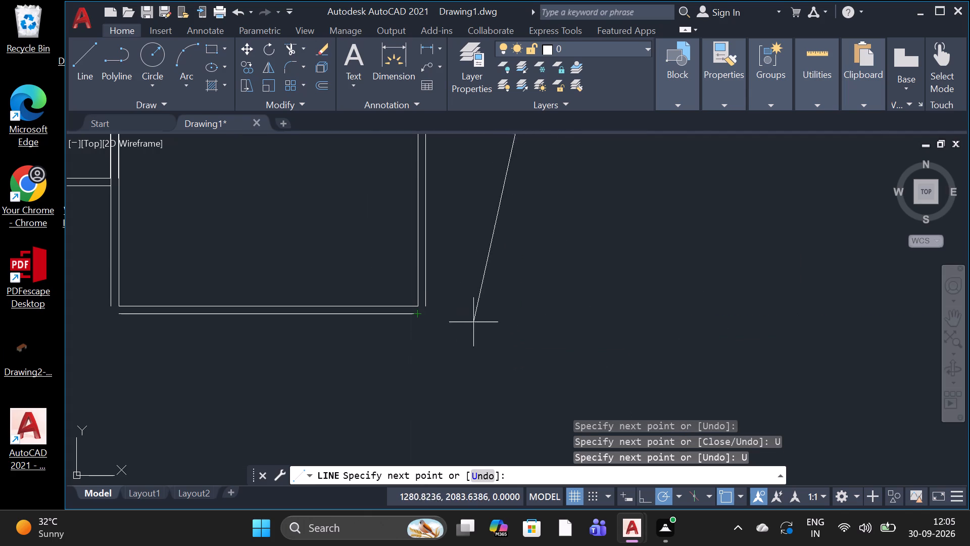
pyautogui.click(533, 321)
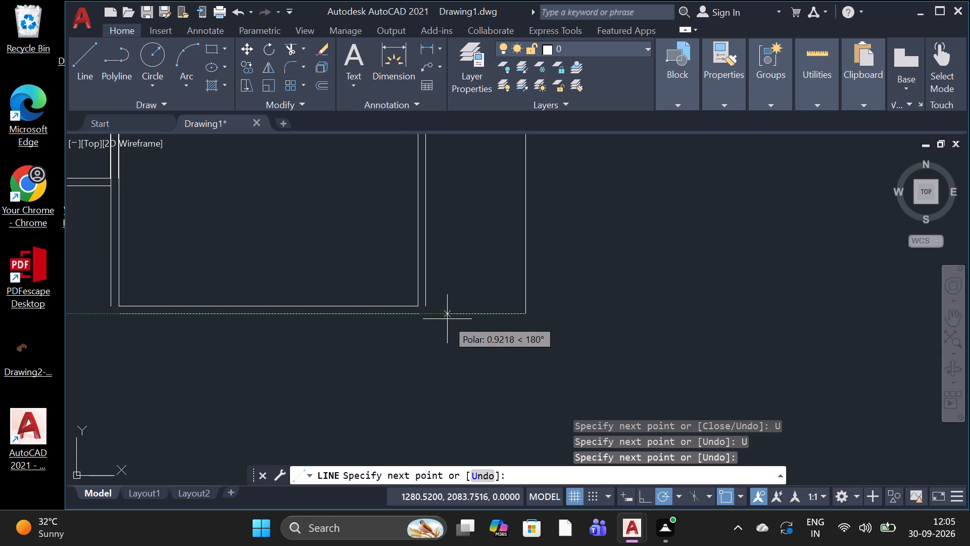
pyautogui.click(412, 320)
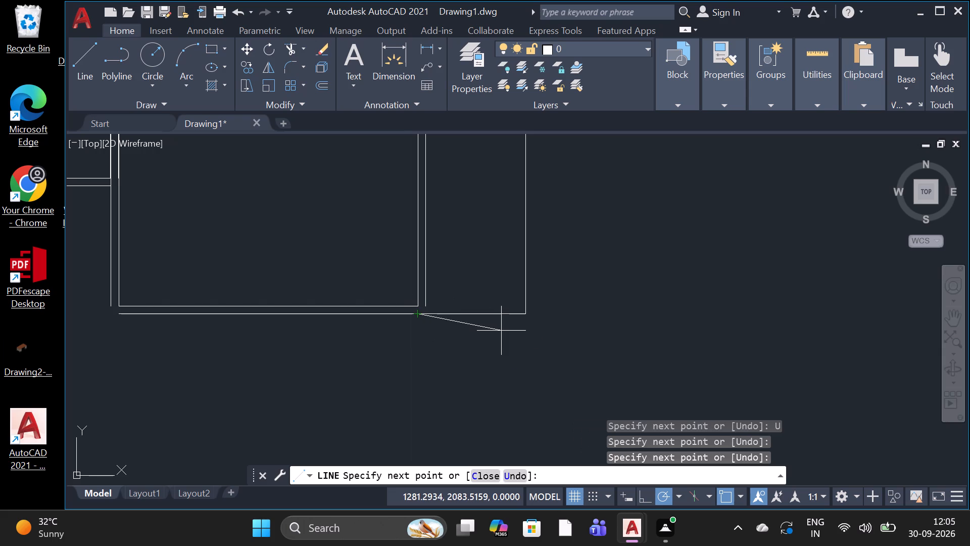
pyautogui.press('space')
# Offset the southeast space's east and south lines and the 4.28 by 4.27 room's outer south line outward by 0.23.
pyautogui.scroll(-1, 451, 370)
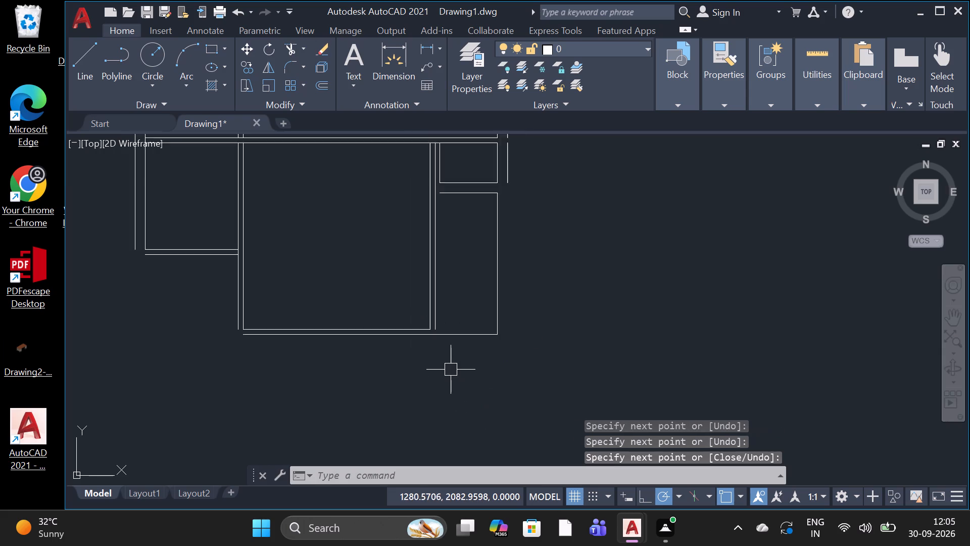
pyautogui.scroll(-1, 451, 370)
pyautogui.write('of')
pyautogui.press('space')
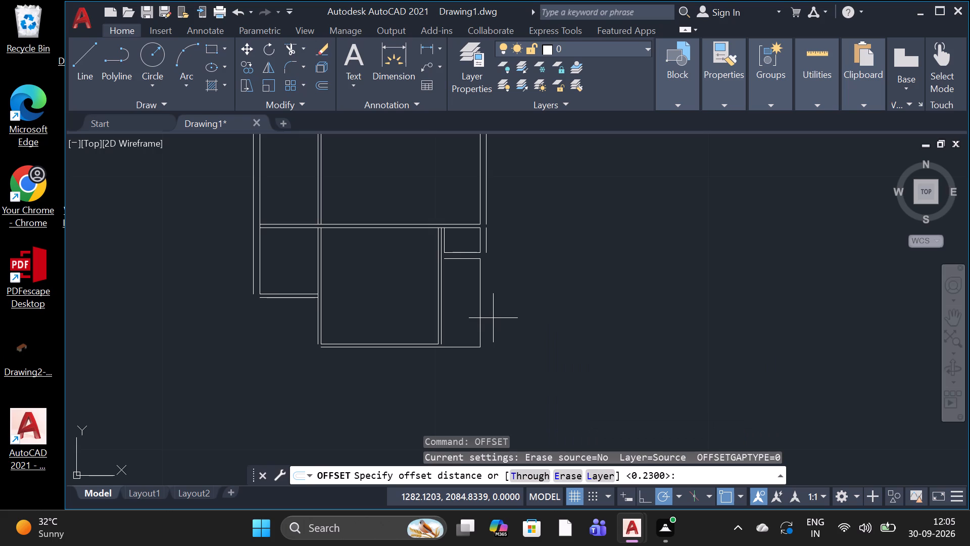
pyautogui.press('space')
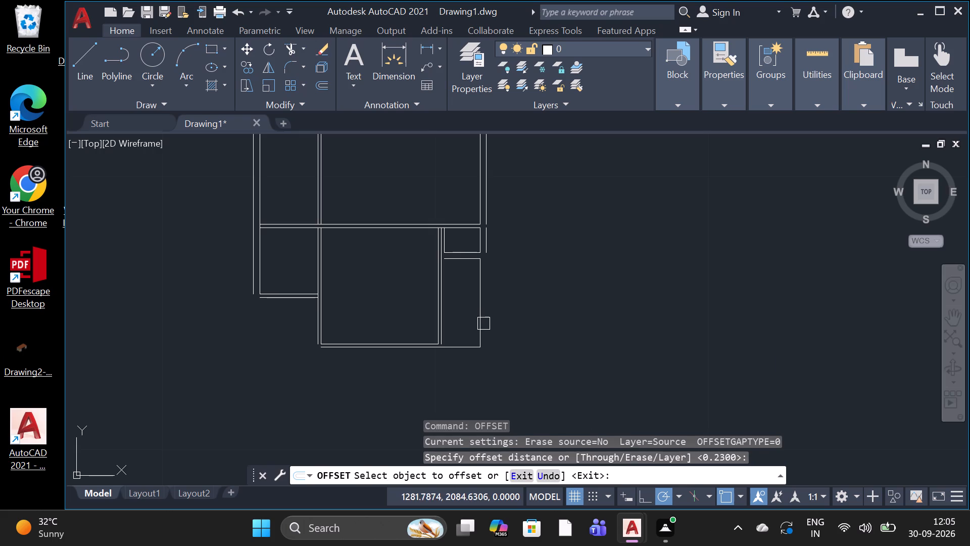
pyautogui.click(483, 324)
pyautogui.click(504, 321)
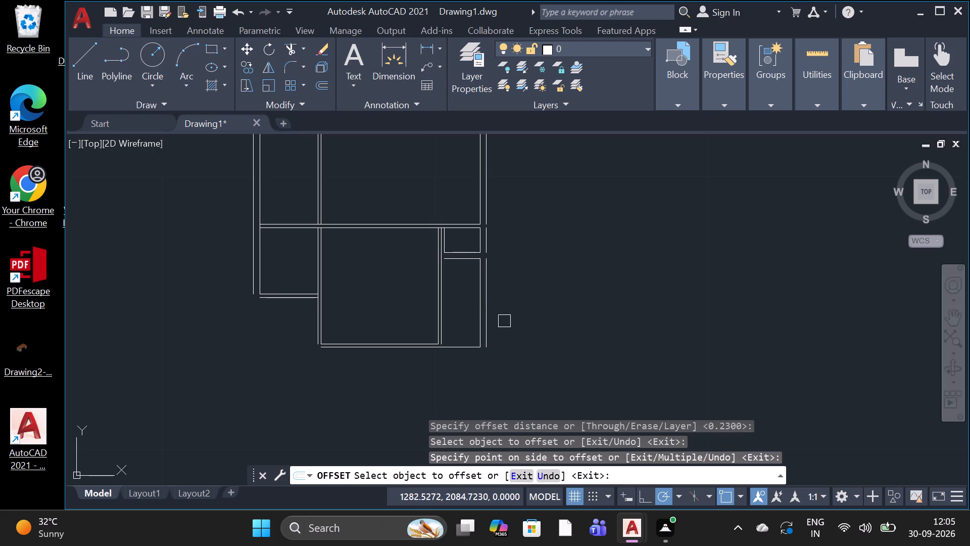
pyautogui.click(457, 349)
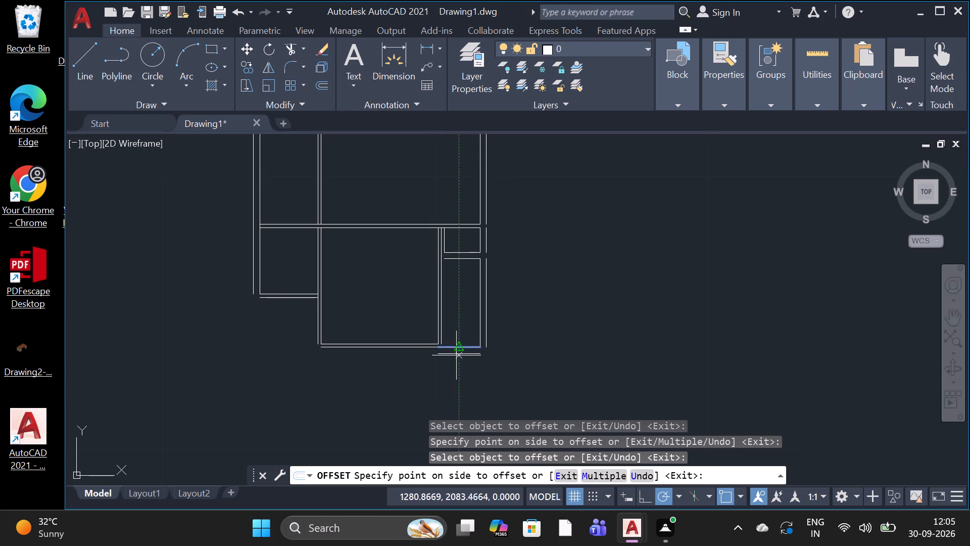
pyautogui.click(453, 381)
pyautogui.scroll(1, 403, 354)
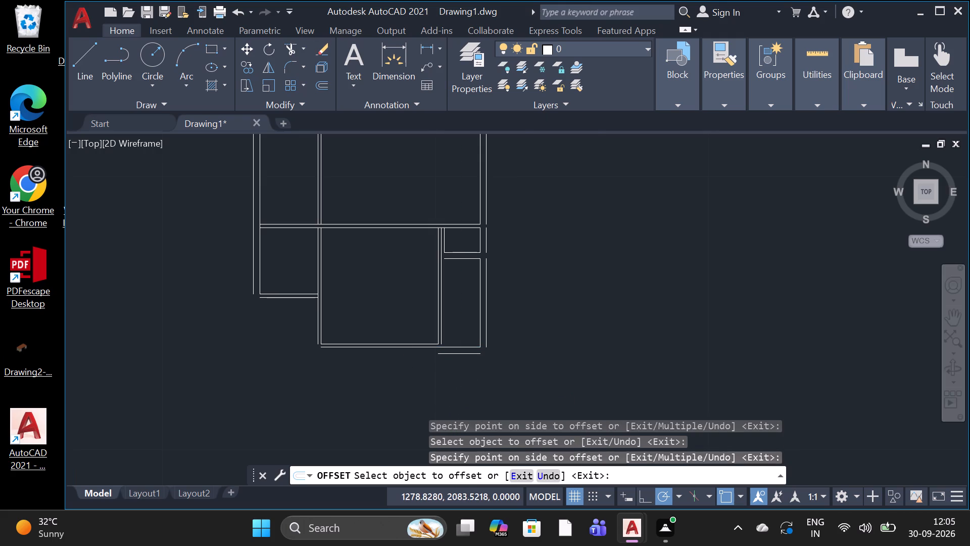
pyautogui.scroll(1, 403, 354)
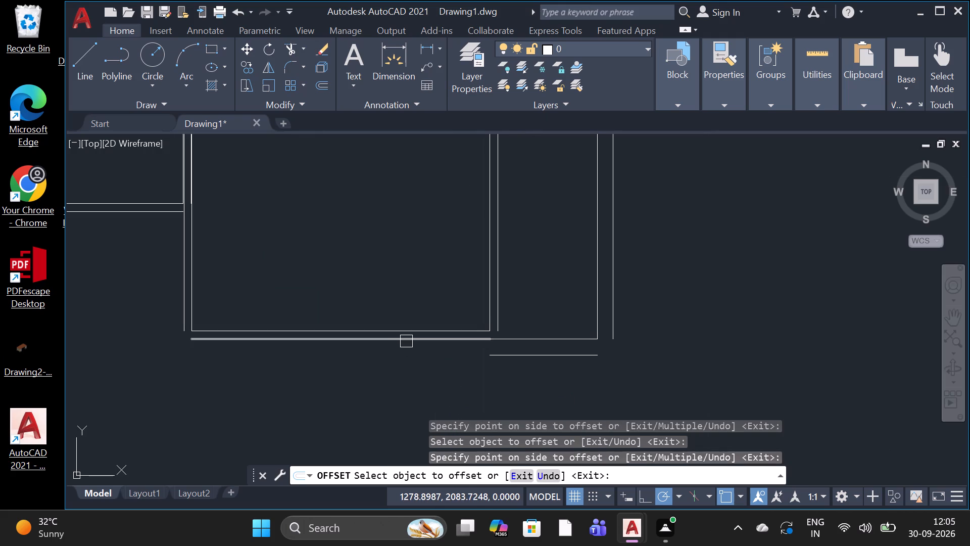
pyautogui.click(406, 341)
pyautogui.click(402, 401)
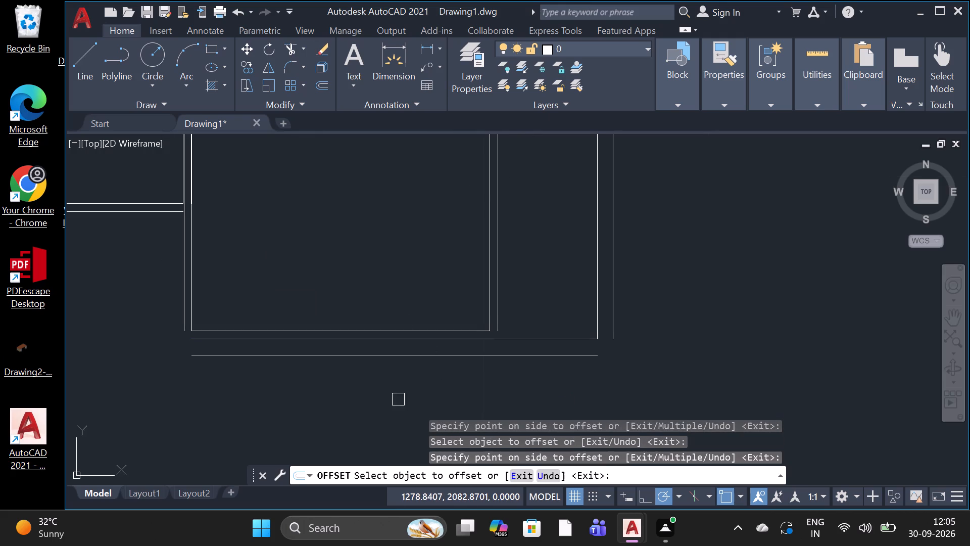
# Draw a line from the west end of the 2.44 by 2.13 room's outer south line down to the 4.28 by 4.27 room's outer south line level.
pyautogui.scroll(-3, 246, 331)
pyautogui.scroll(2, 188, 331)
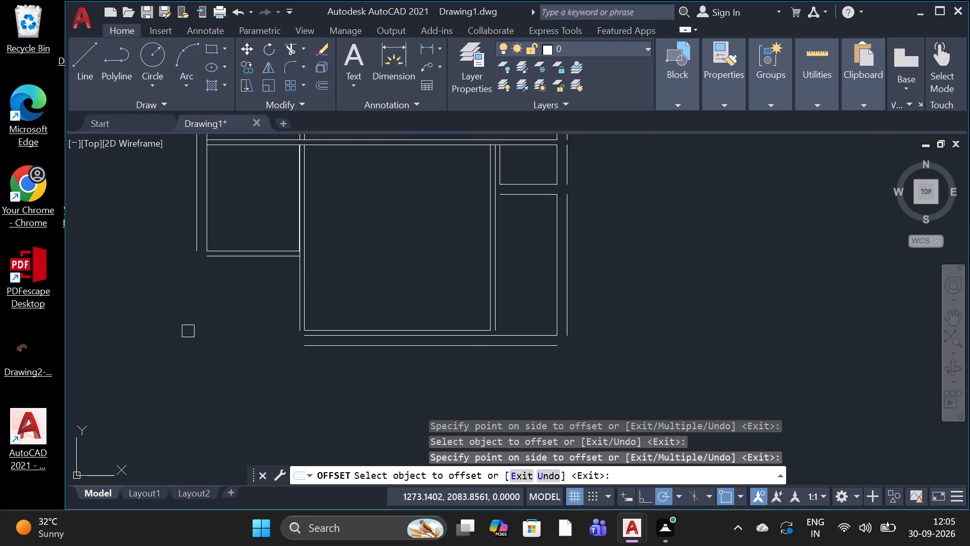
pyautogui.click(87, 52)
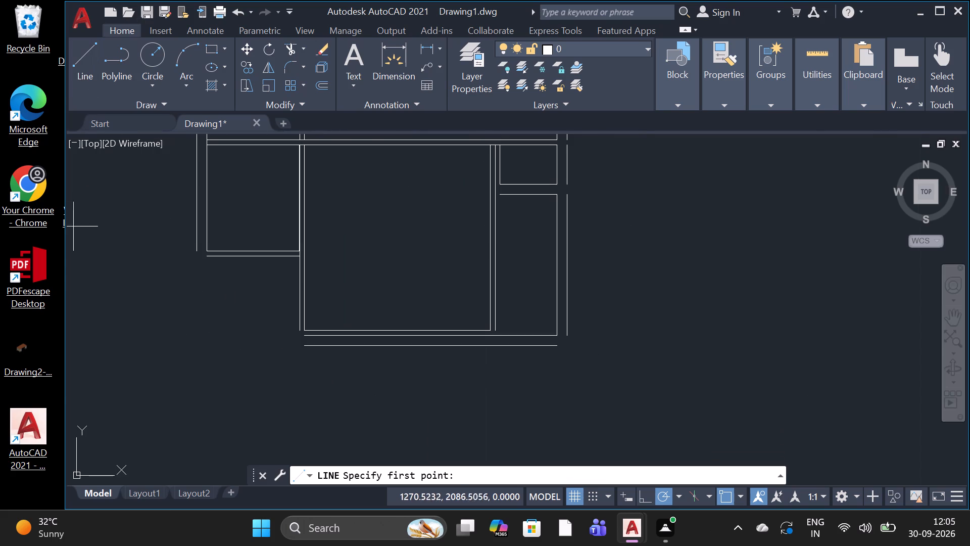
pyautogui.click(208, 257)
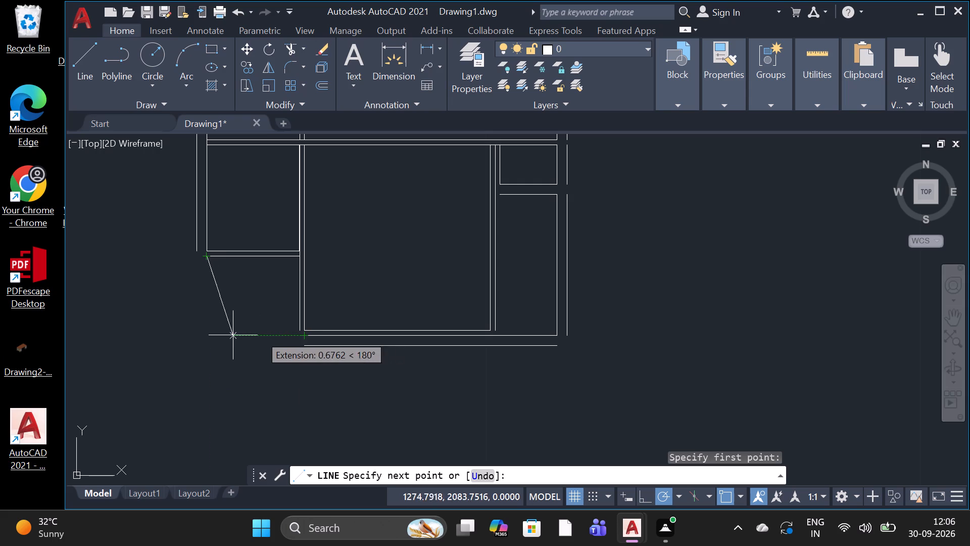
pyautogui.click(209, 335)
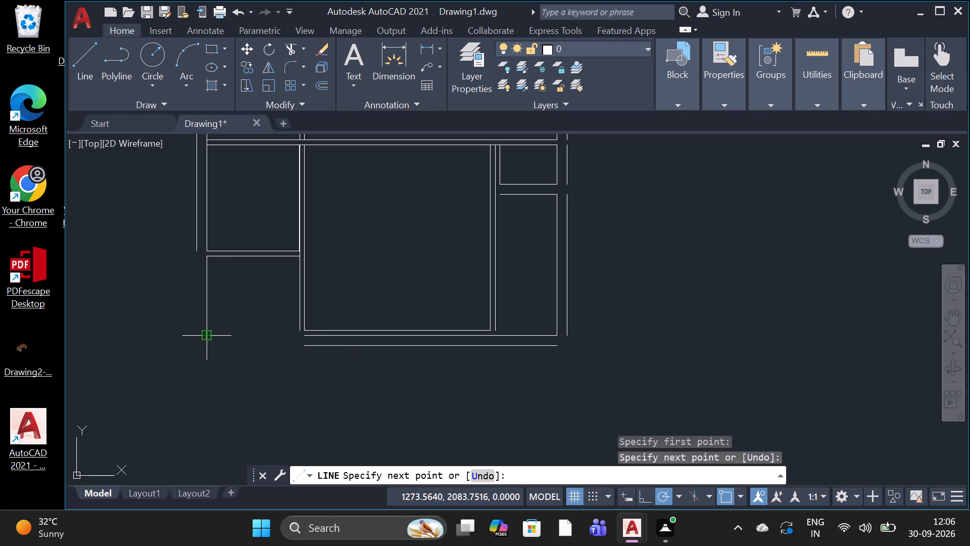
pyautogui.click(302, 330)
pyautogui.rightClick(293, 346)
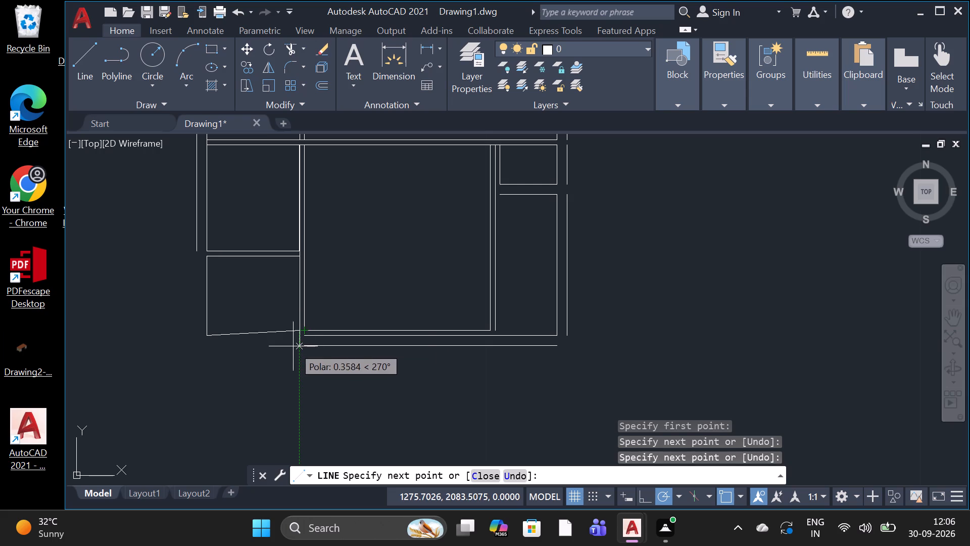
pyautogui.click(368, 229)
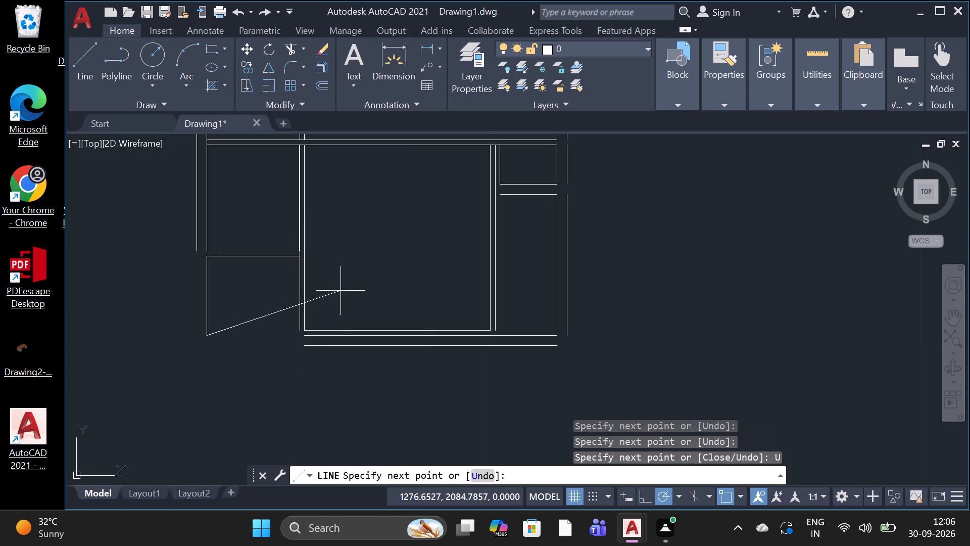
# Continue the line east to below the 4.28 by 4.27 room's outer west line and up to its end, ending the Line command.
pyautogui.click(295, 340)
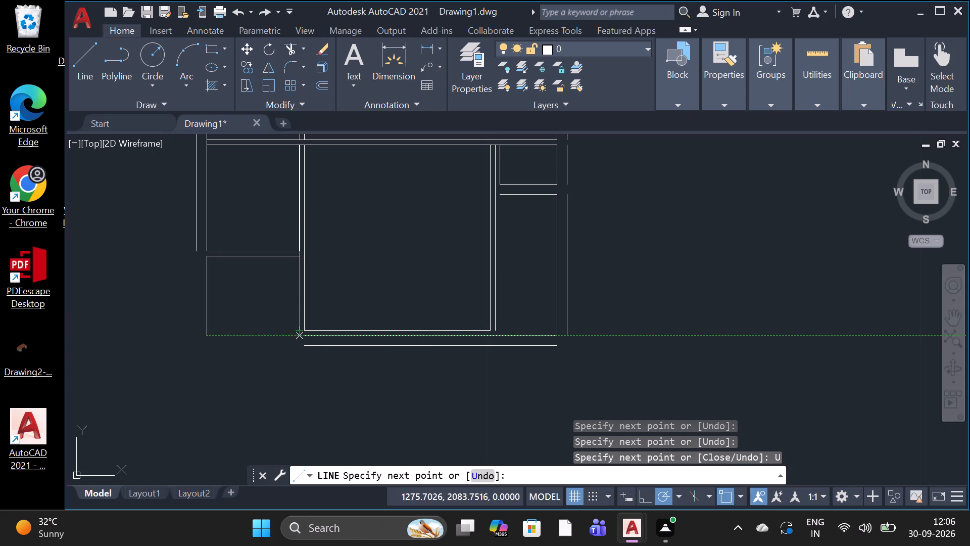
pyautogui.click(297, 324)
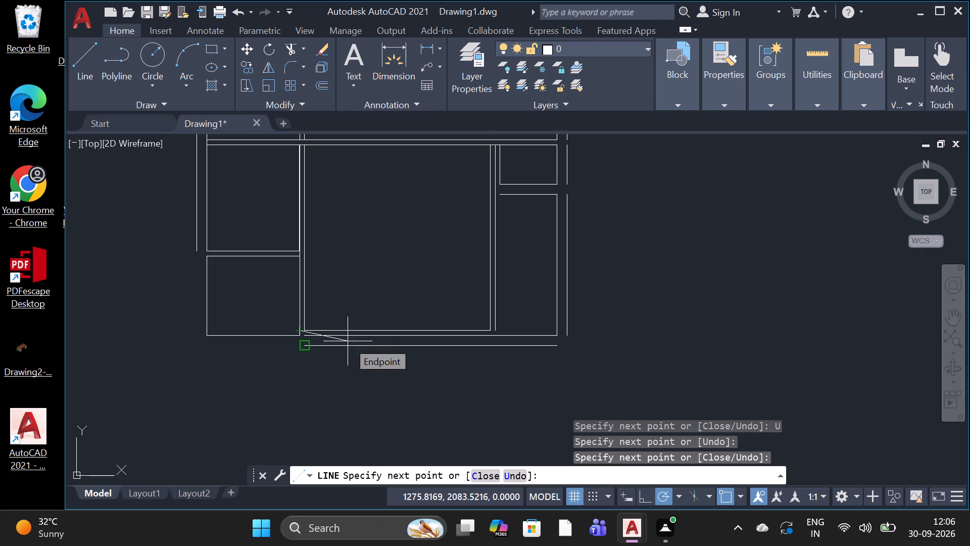
pyautogui.press('space')
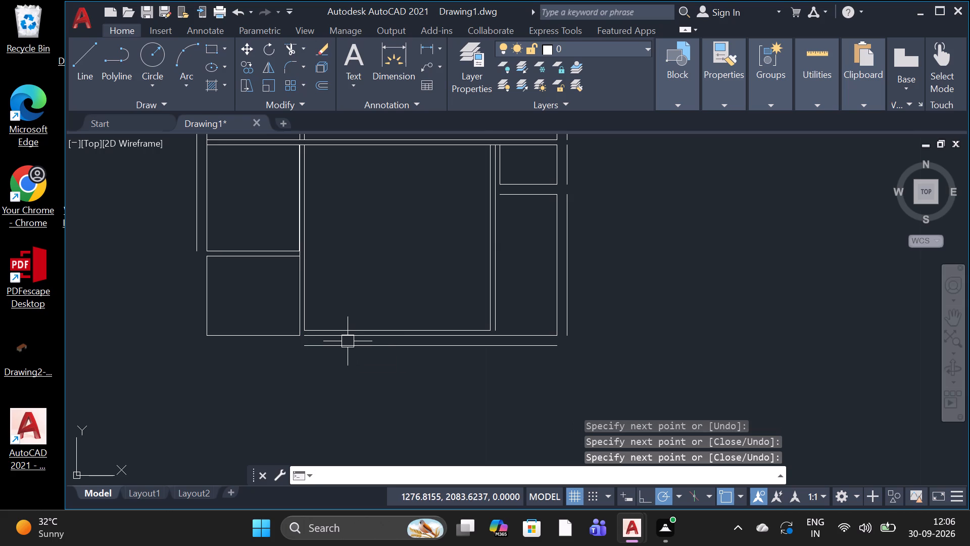
# Offset the southwest space's west and south lines outward by 0.23.
pyautogui.write('of')
pyautogui.press('space')
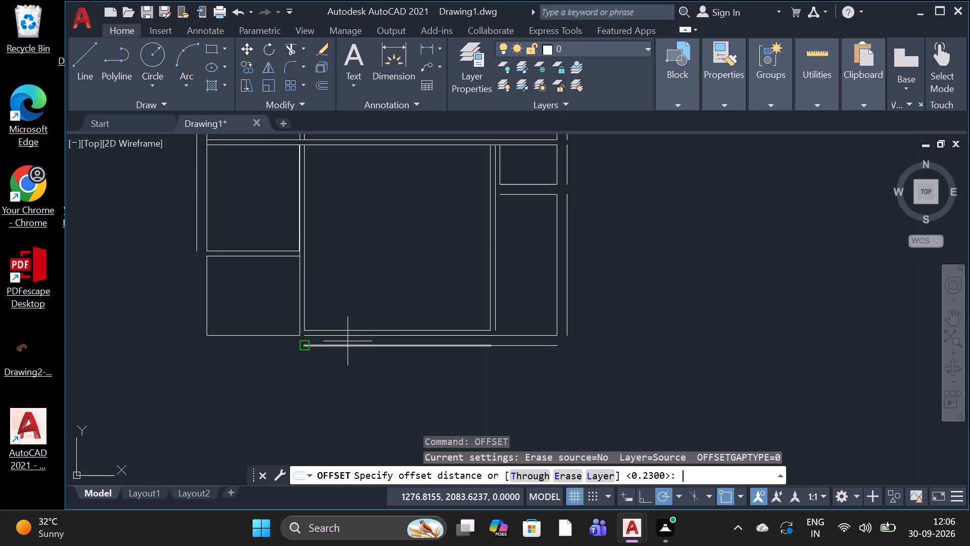
pyautogui.press('space')
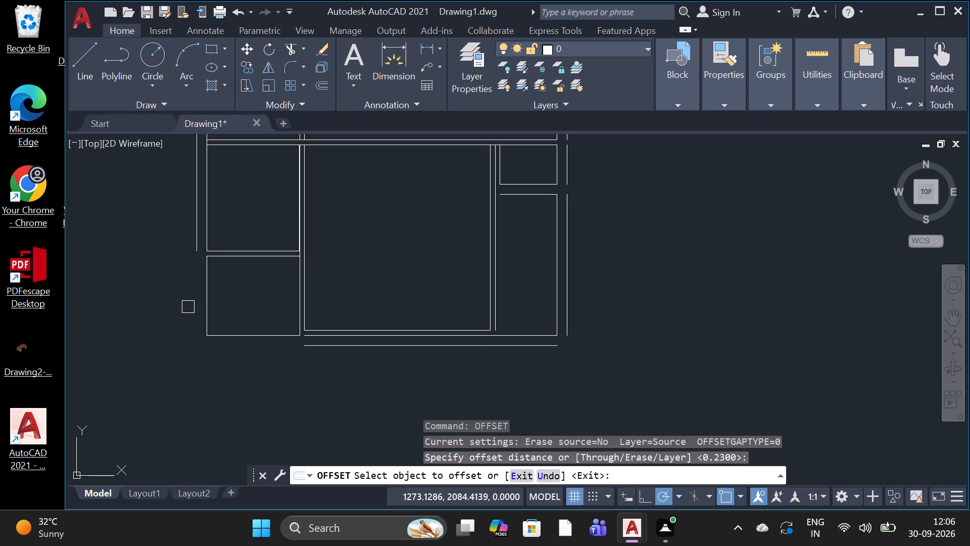
pyautogui.click(201, 302)
pyautogui.click(201, 301)
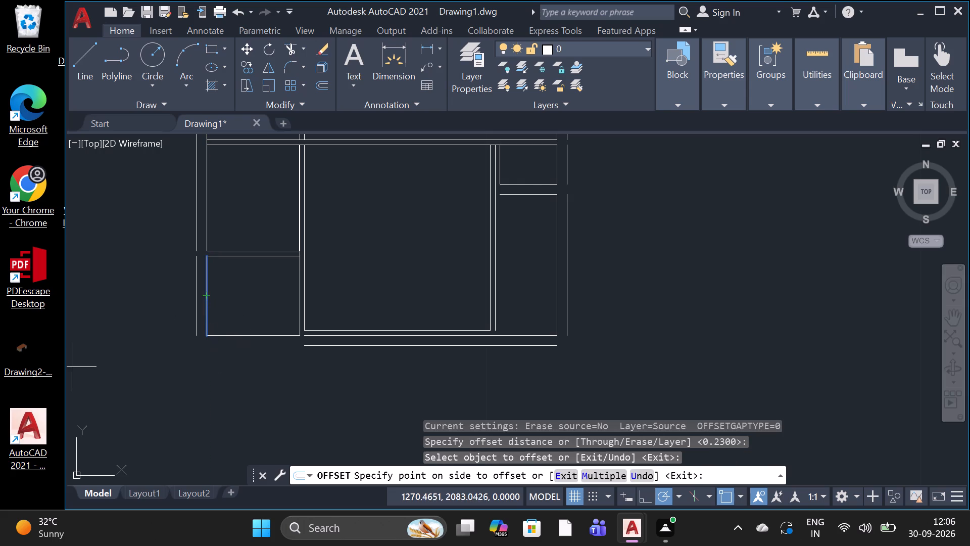
pyautogui.click(72, 367)
pyautogui.click(257, 335)
pyautogui.click(241, 392)
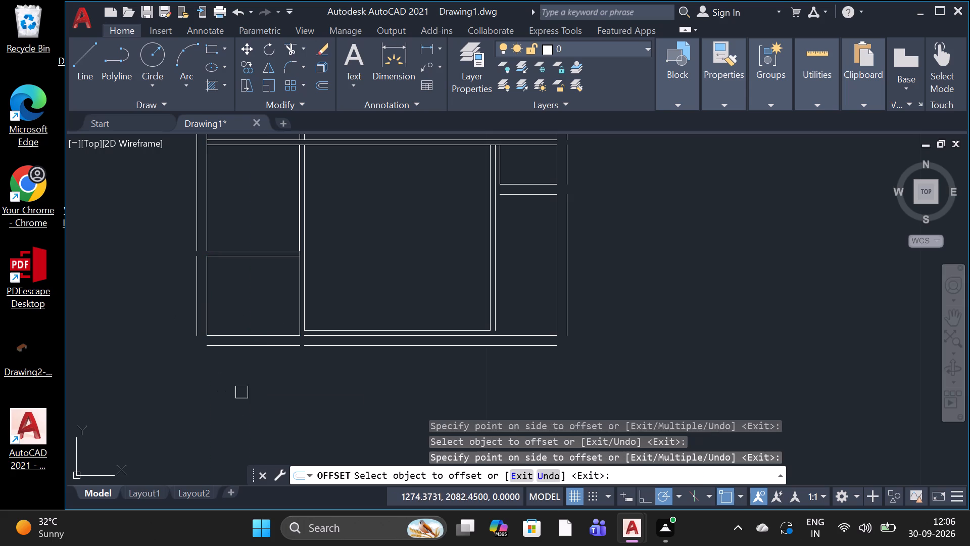
pyautogui.click(248, 392)
# Examine the wall layout across the whole floor plan, from the southern spaces to the northern rooms, and end the Offset command.
pyautogui.scroll(-2, 253, 392)
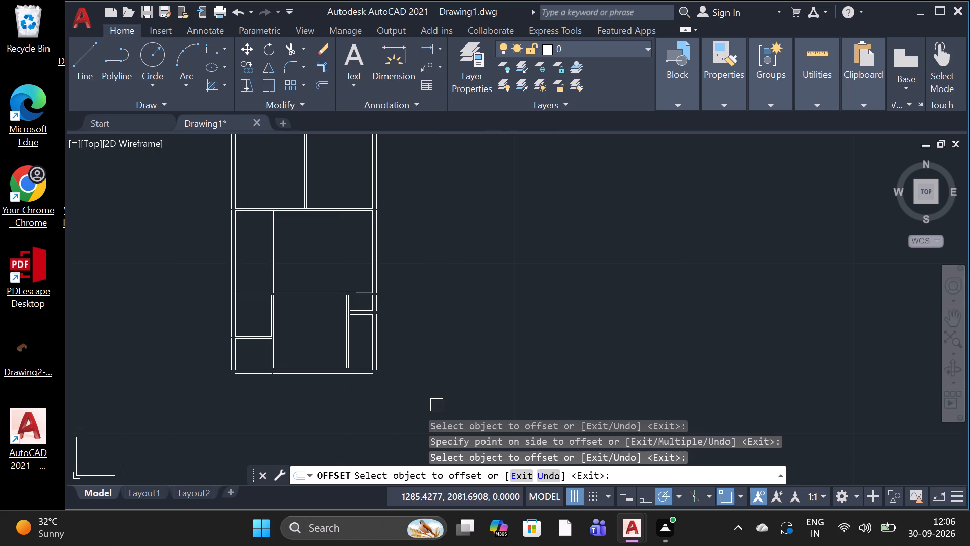
pyautogui.scroll(-1, 437, 405)
pyautogui.scroll(2, 416, 394)
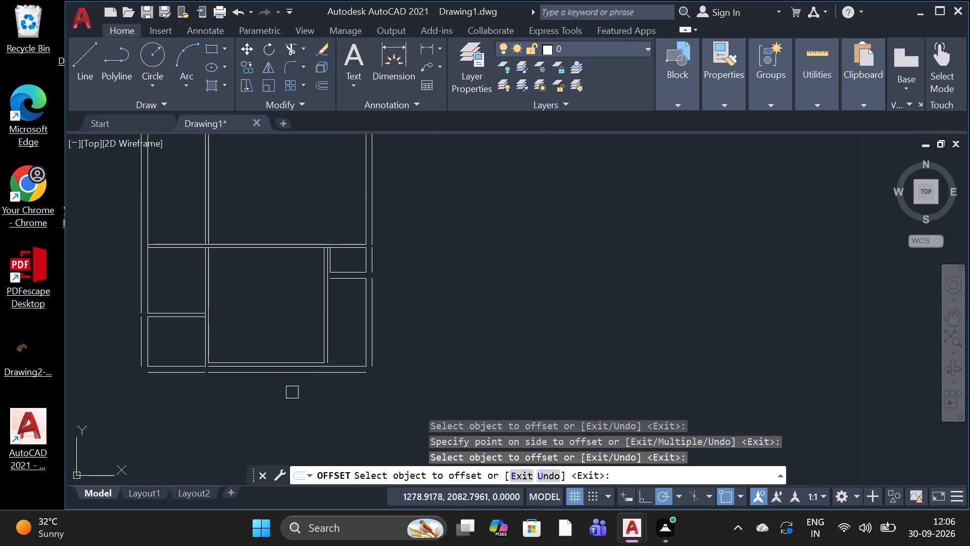
pyautogui.scroll(-2, 292, 392)
pyautogui.scroll(2, 164, 224)
pyautogui.scroll(-1, 164, 223)
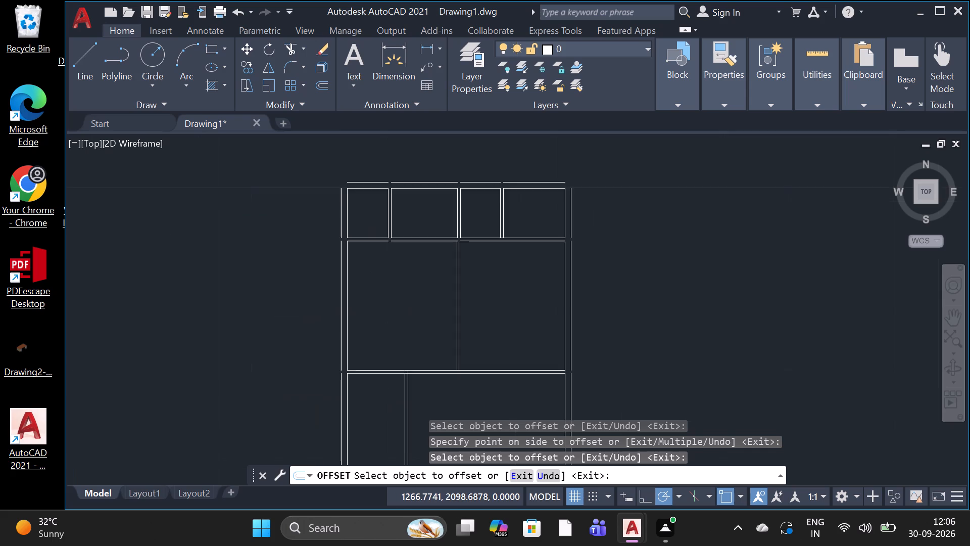
pyautogui.scroll(-1, 311, 331)
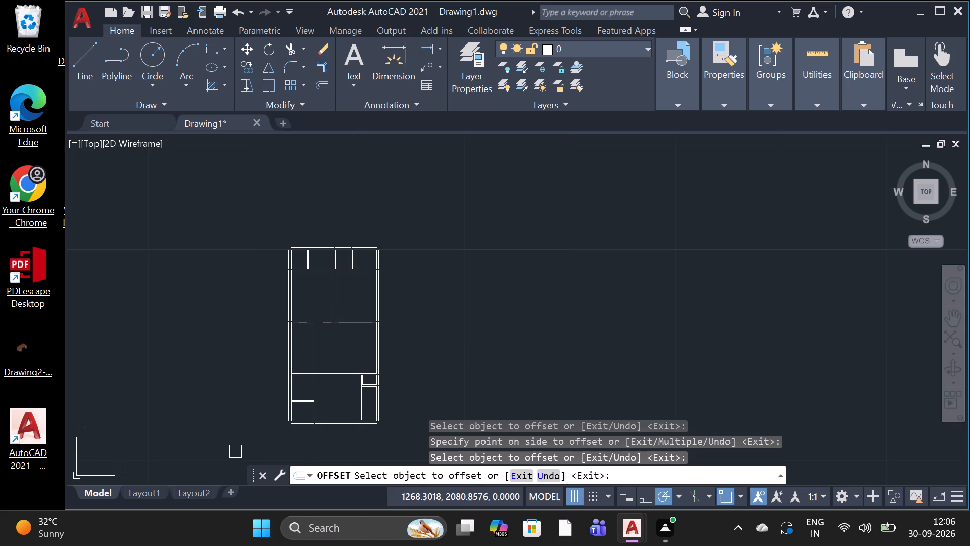
pyautogui.scroll(-1, 235, 449)
pyautogui.scroll(1, 217, 493)
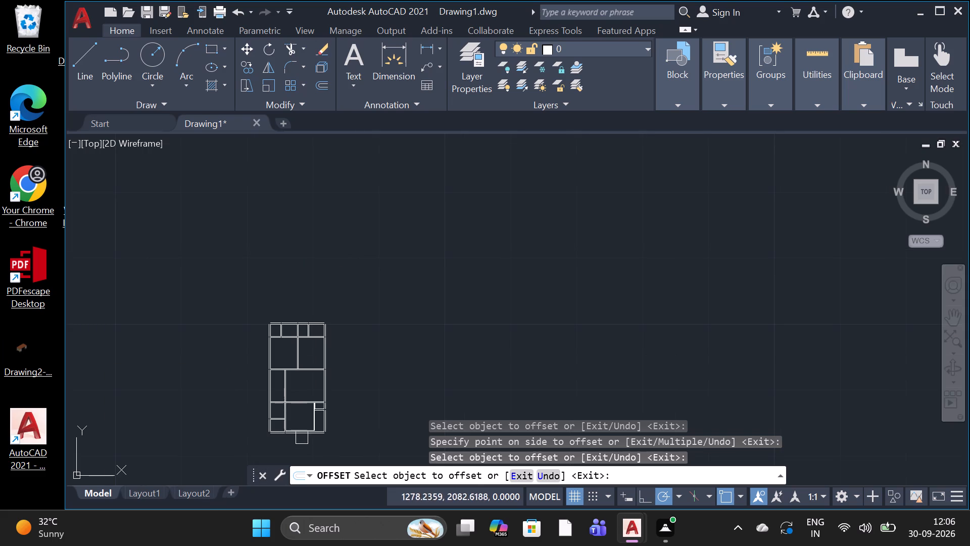
pyautogui.scroll(2, 302, 437)
pyautogui.scroll(-1, 303, 437)
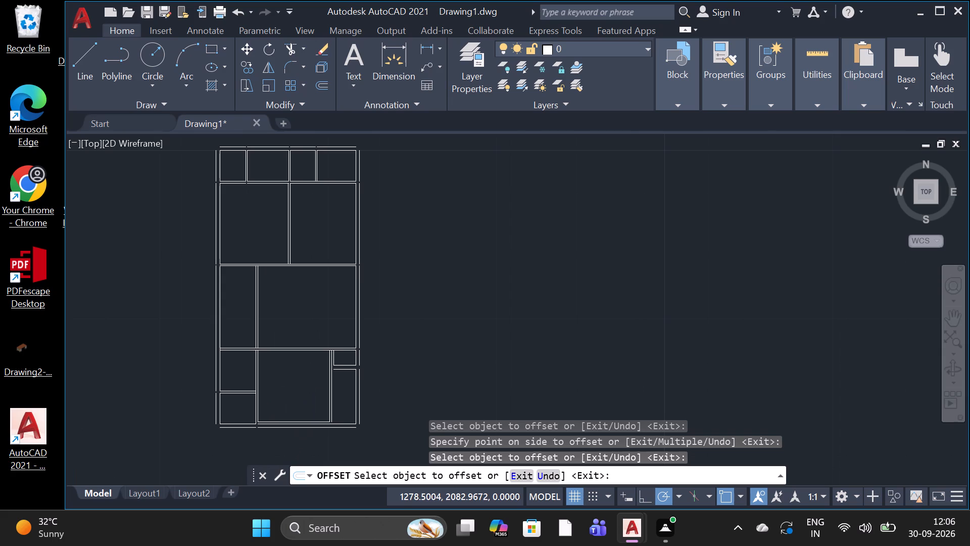
pyautogui.press('Escape')
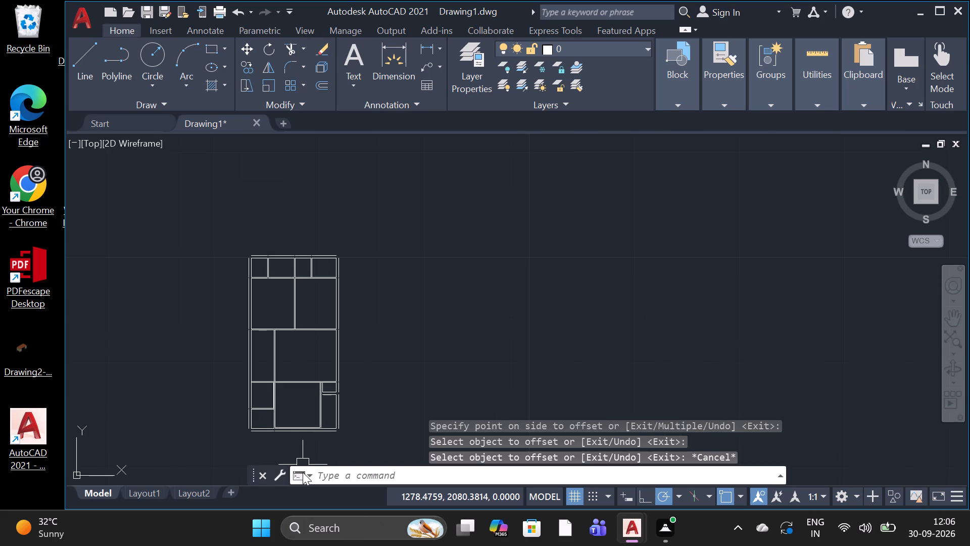
# Extend the eastern pieces of the north outer wall line across their gaps, using all edges as boundaries, and close the northeast corner.
pyautogui.write('ex')
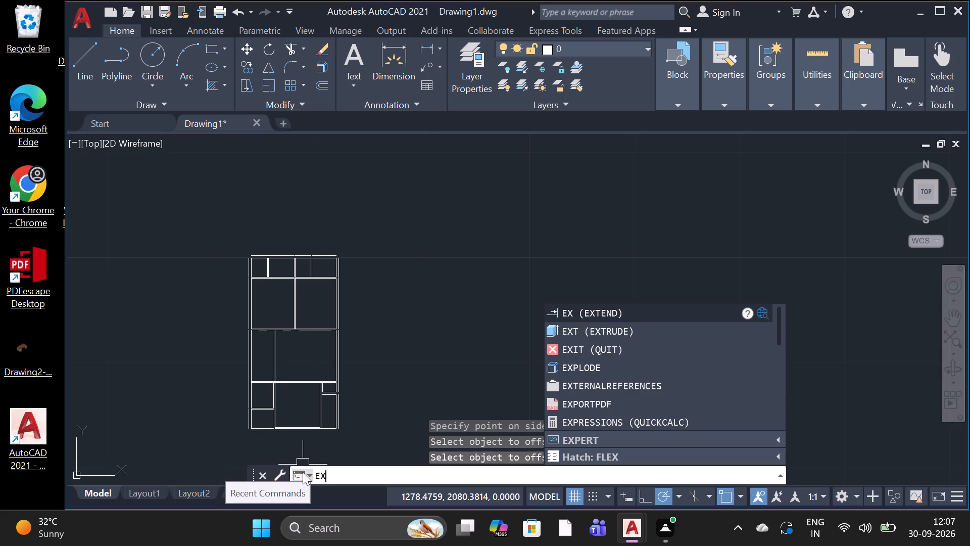
pyautogui.press('space')
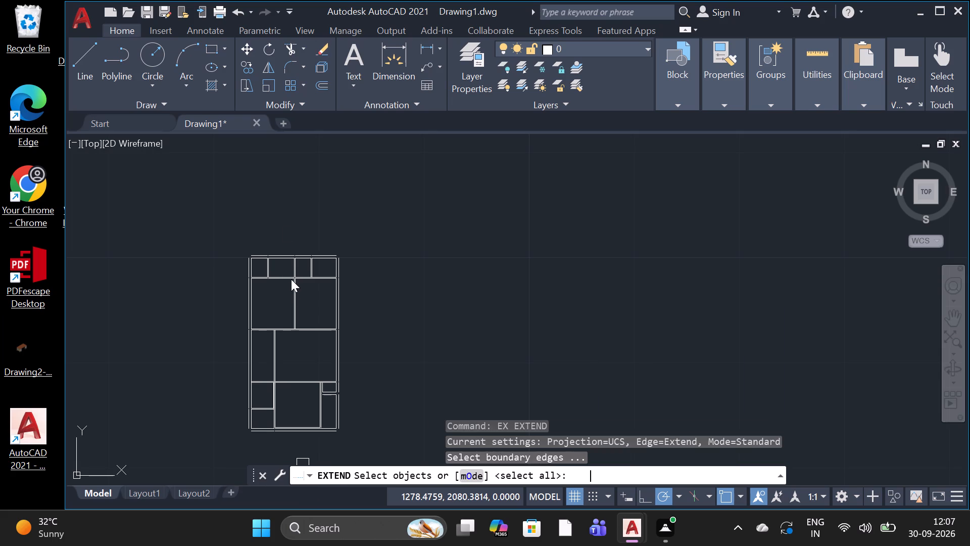
pyautogui.scroll(2, 296, 254)
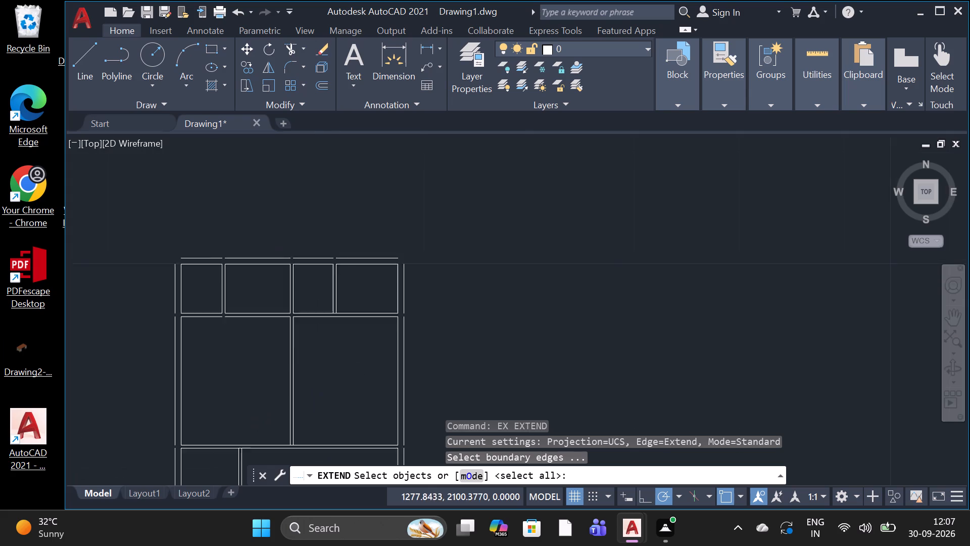
pyautogui.scroll(1, 296, 254)
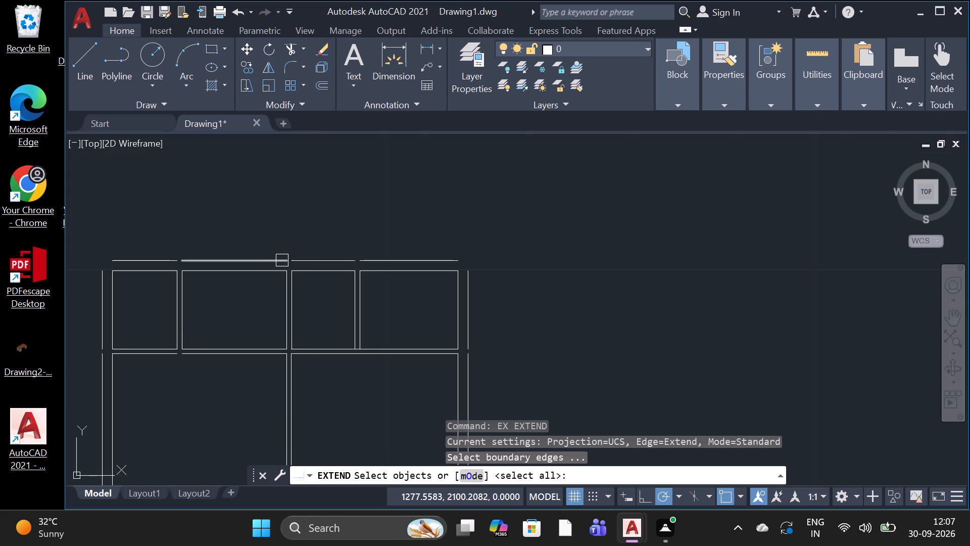
pyautogui.press('space')
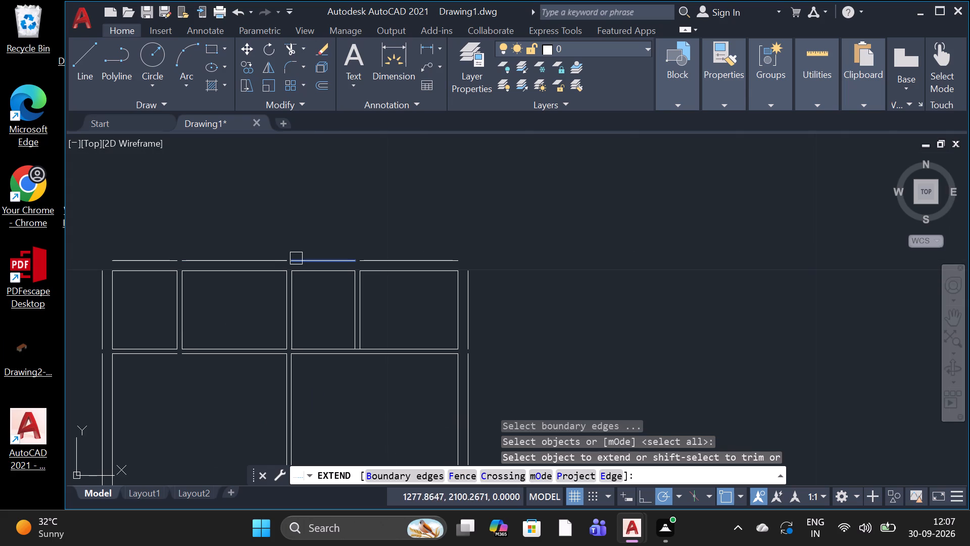
pyautogui.scroll(2, 289, 258)
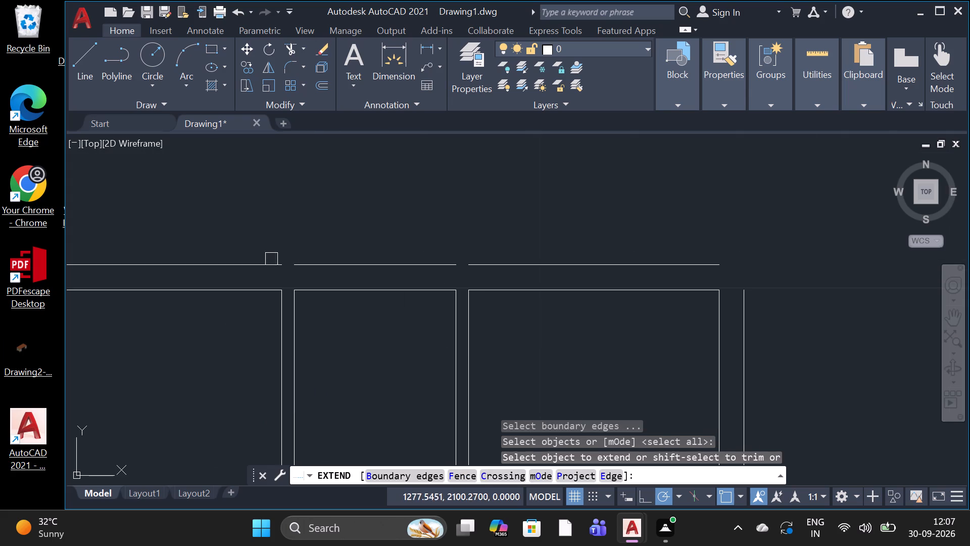
pyautogui.click(278, 262)
pyautogui.click(465, 265)
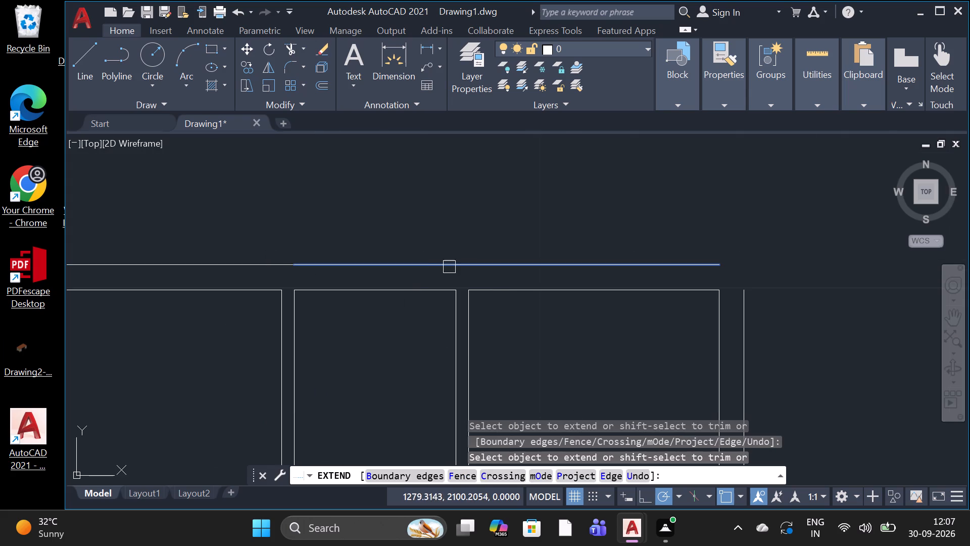
pyautogui.click(714, 266)
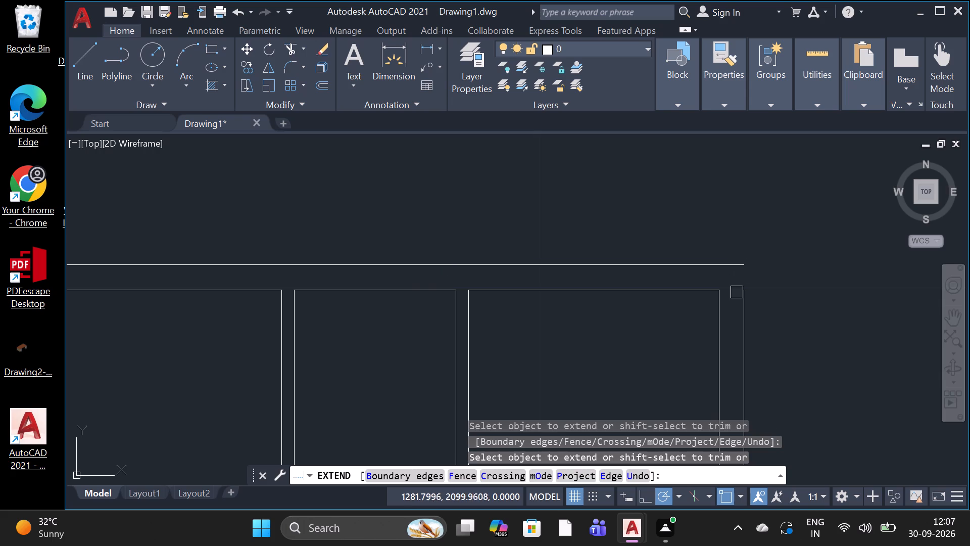
pyautogui.click(742, 308)
# Extend the western pieces of the north outer line and the top of the west outer line to close the northwest corner.
pyautogui.scroll(-3, 719, 282)
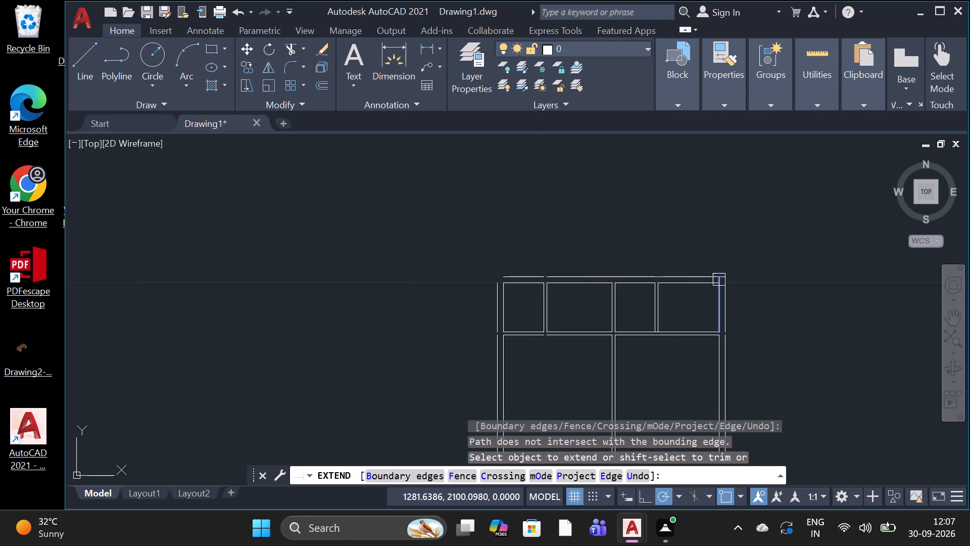
pyautogui.scroll(2, 531, 286)
pyautogui.click(570, 261)
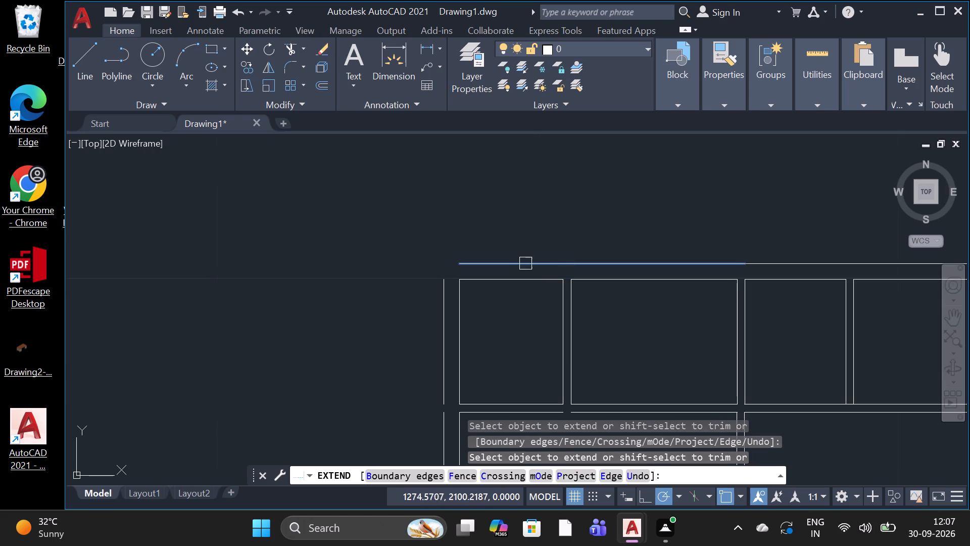
pyautogui.click(484, 263)
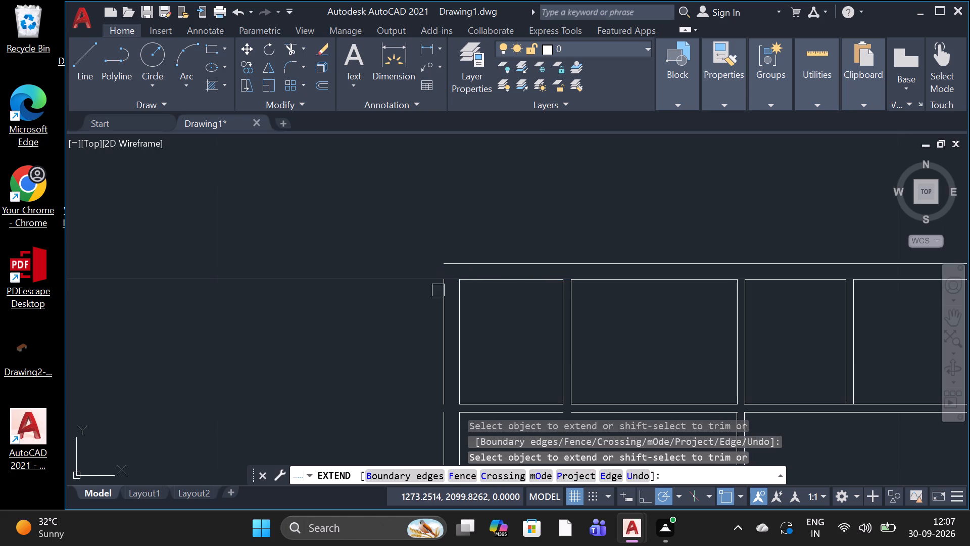
pyautogui.click(441, 287)
# Extend both ends of the west outer wall line beside the large northwest room across the gaps to the adjoining pieces.
pyautogui.scroll(-3, 445, 292)
pyautogui.scroll(3, 444, 344)
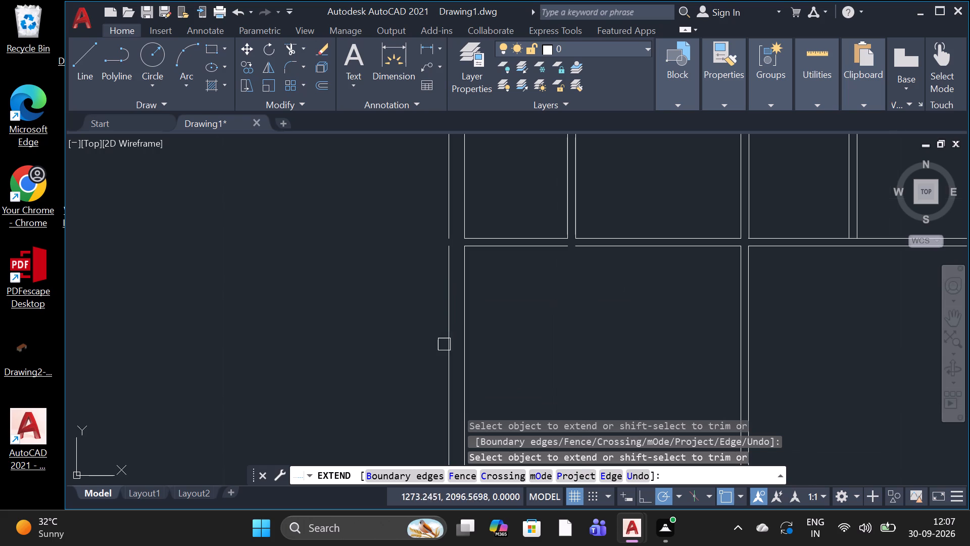
pyautogui.click(451, 308)
pyautogui.scroll(-3, 452, 308)
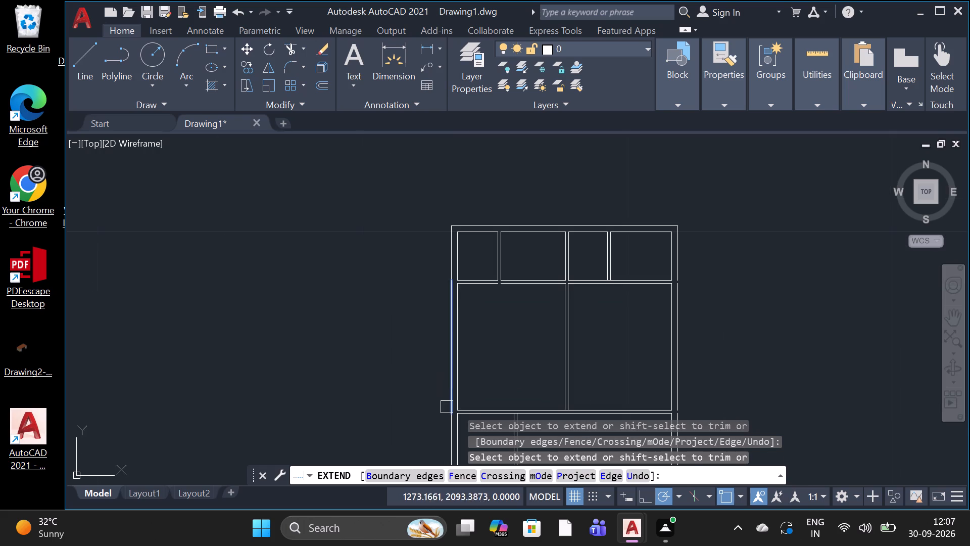
pyautogui.click(450, 408)
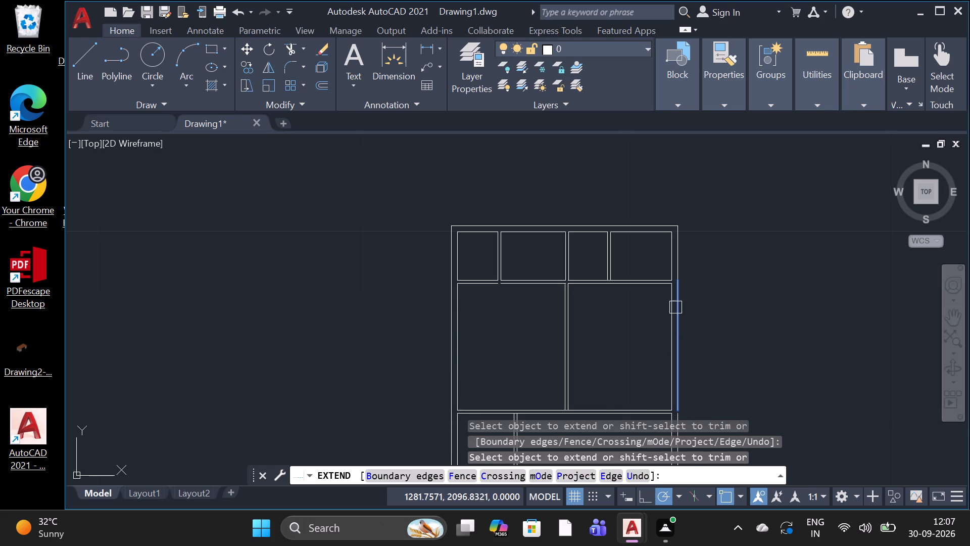
# Extend the pieces of the east outer wall line to close its gaps from the large northeast room down to the southeast space.
pyautogui.click(677, 298)
pyautogui.scroll(-1, 677, 298)
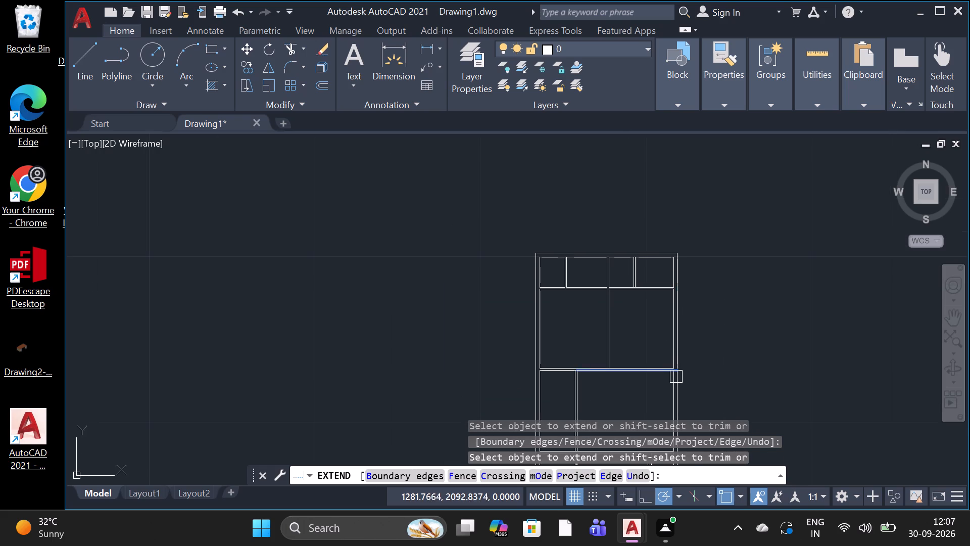
pyautogui.scroll(3, 676, 377)
pyautogui.click(680, 359)
pyautogui.scroll(-3, 680, 355)
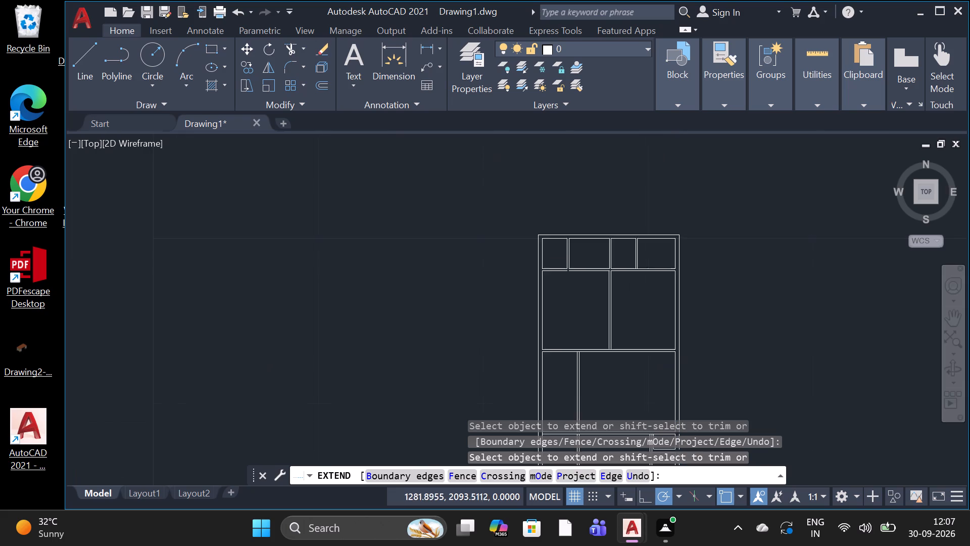
pyautogui.scroll(-3, 678, 339)
pyautogui.scroll(3, 672, 383)
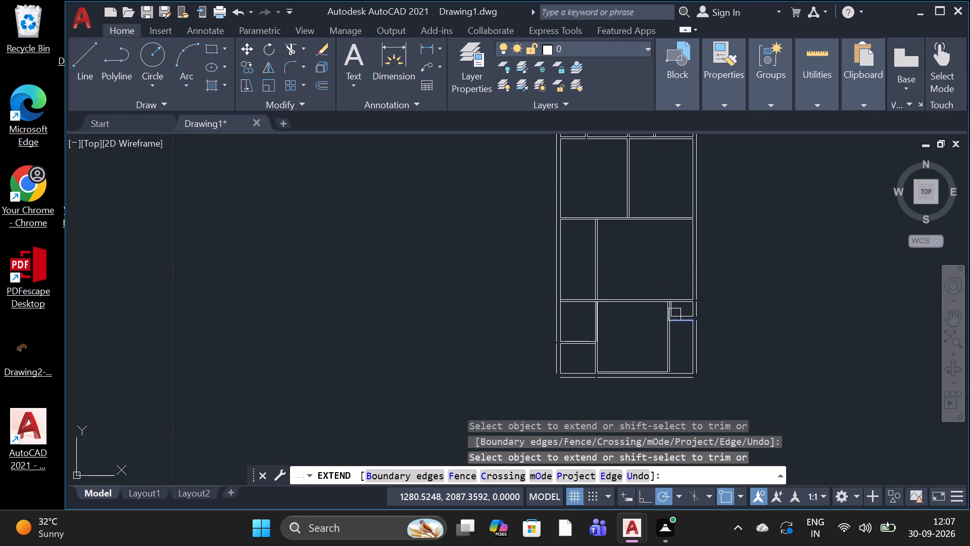
pyautogui.scroll(2, 690, 306)
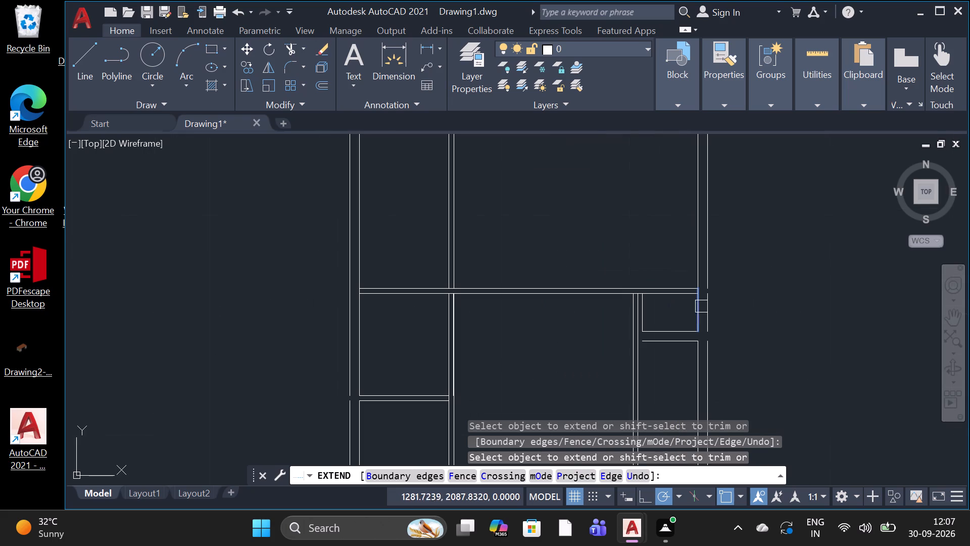
pyautogui.click(712, 304)
pyautogui.click(712, 344)
pyautogui.scroll(-2, 712, 340)
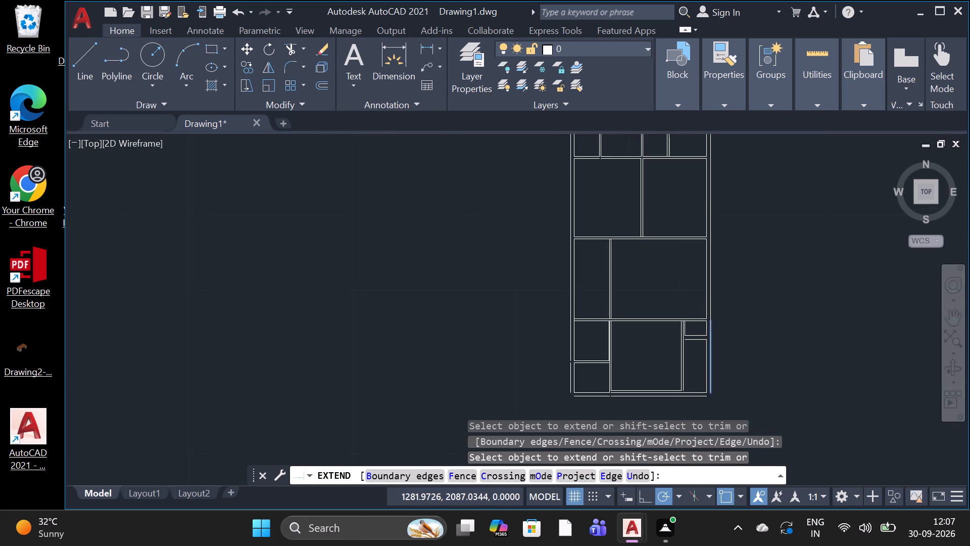
# Extend the east outer line south and the south outer line east until they meet at the southeast corner.
pyautogui.scroll(-1, 713, 328)
pyautogui.scroll(4, 712, 366)
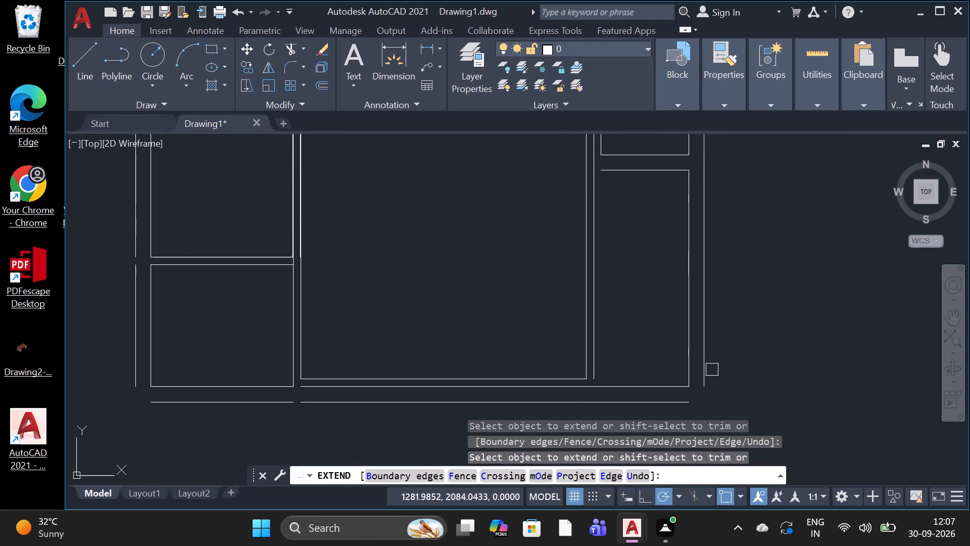
pyautogui.click(706, 375)
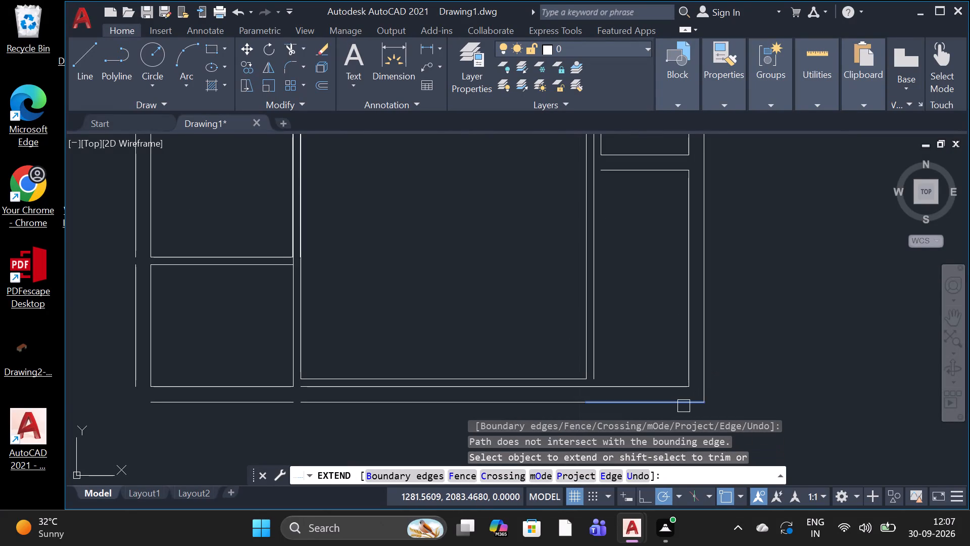
pyautogui.click(684, 406)
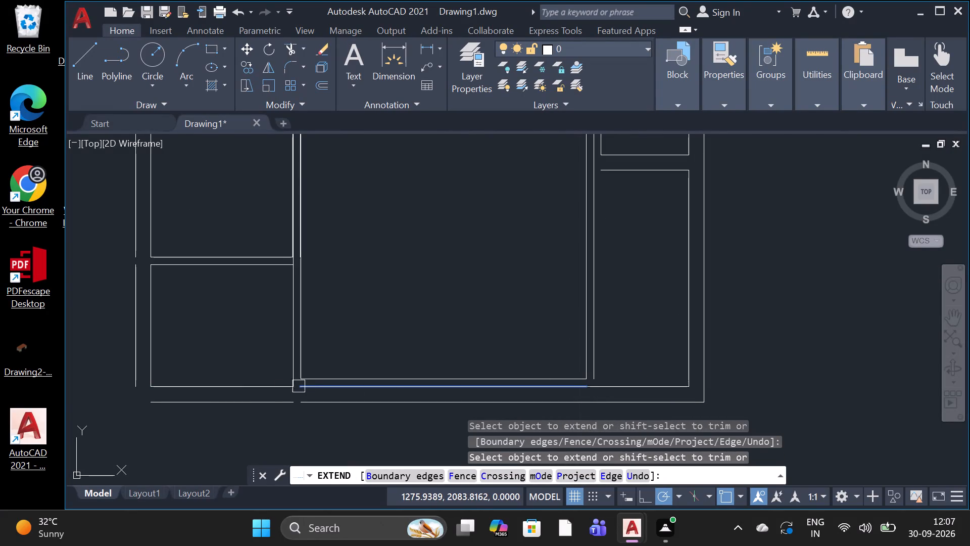
# Extend the southwest space's inner and outer south lines and outer west line to close their gaps and the southwest corner.
pyautogui.click(286, 389)
pyautogui.click(293, 404)
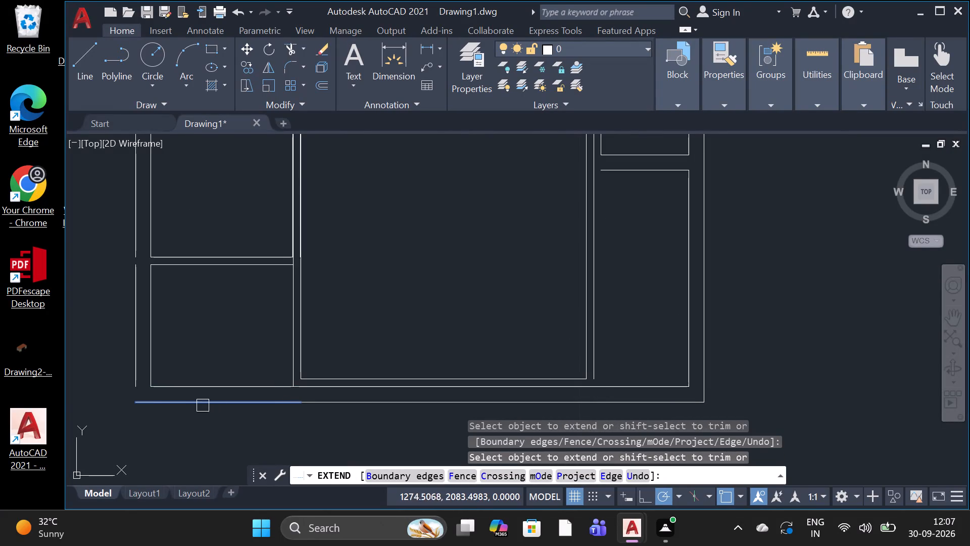
pyautogui.click(165, 407)
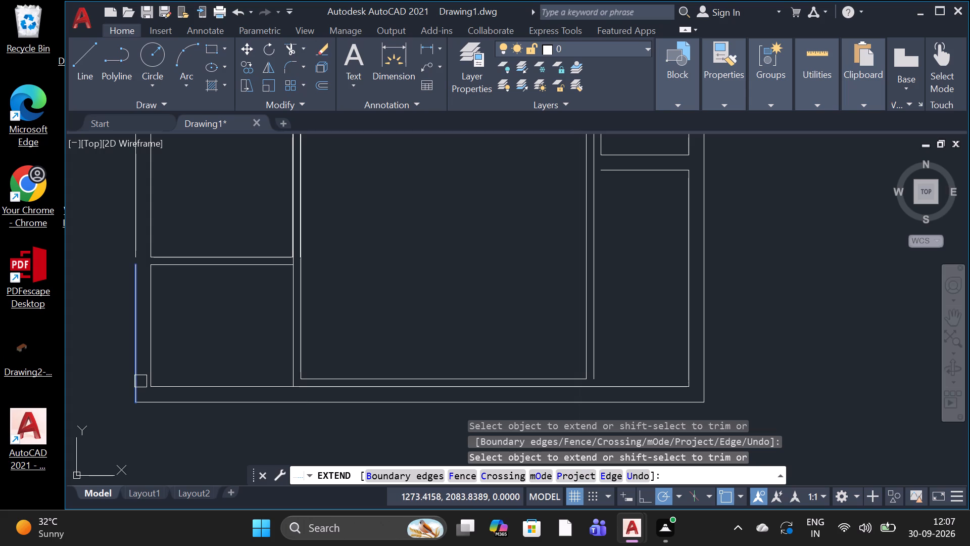
pyautogui.click(140, 381)
pyautogui.click(138, 287)
# Extend the short western piece of the large northwest room's north line east to close its gap.
pyautogui.scroll(-1, 137, 289)
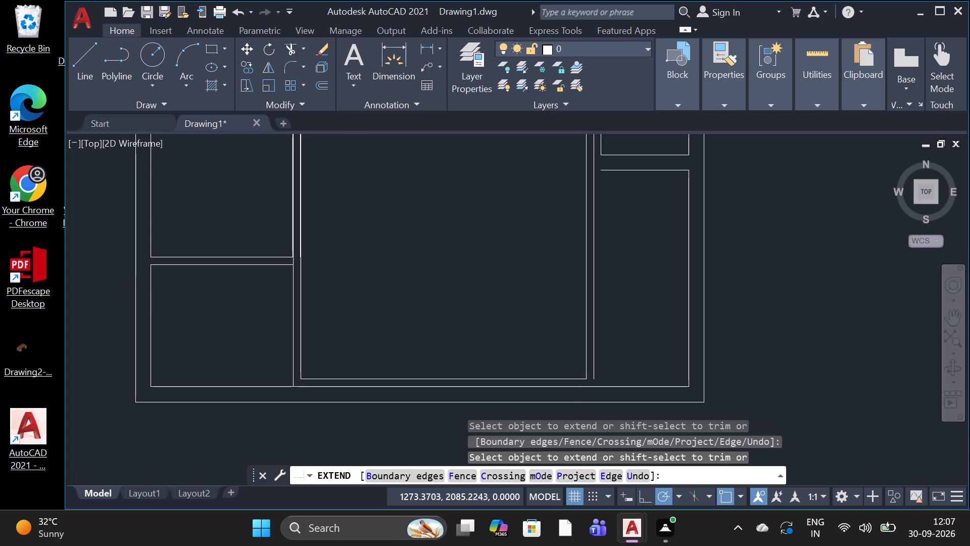
pyautogui.scroll(-5, 137, 290)
pyautogui.scroll(2, 148, 237)
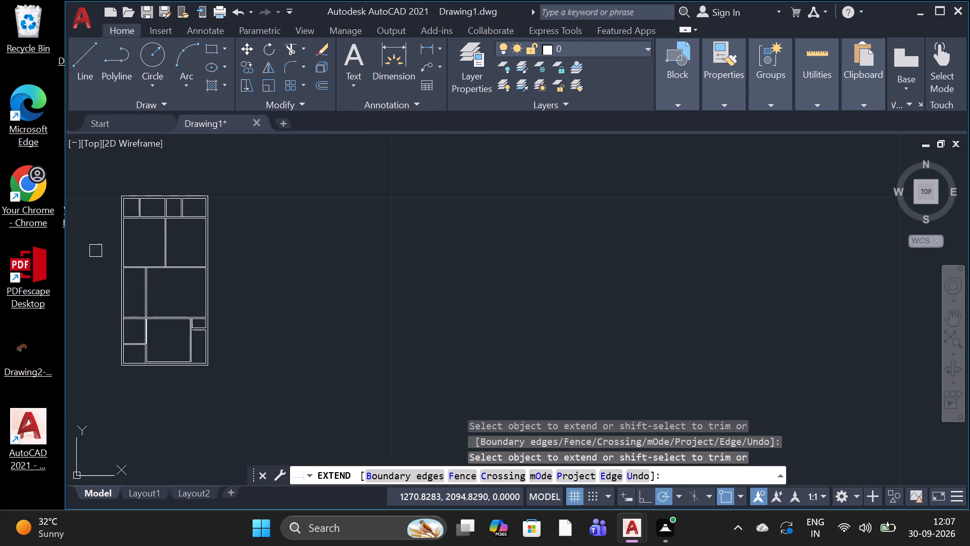
pyautogui.scroll(2, 98, 251)
pyautogui.scroll(-1, 112, 251)
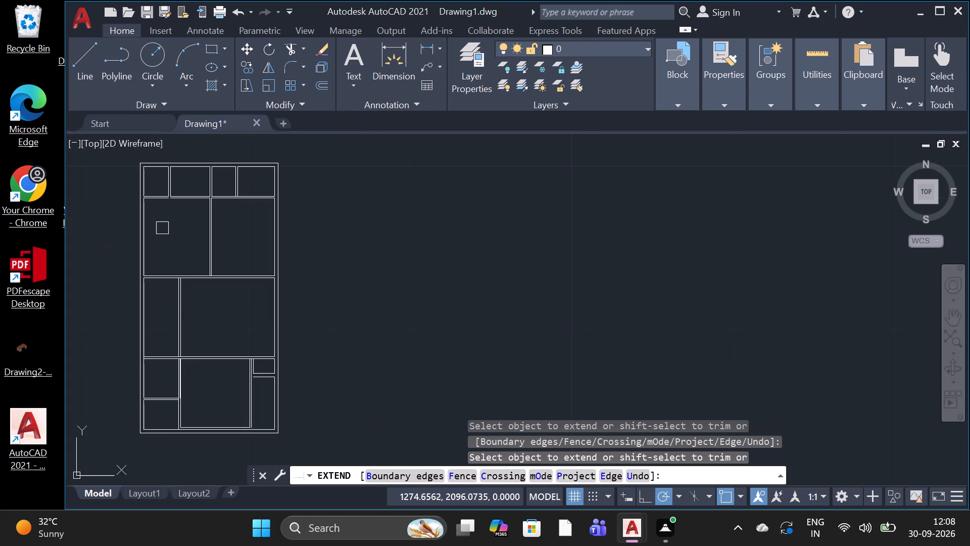
pyautogui.scroll(2, 164, 206)
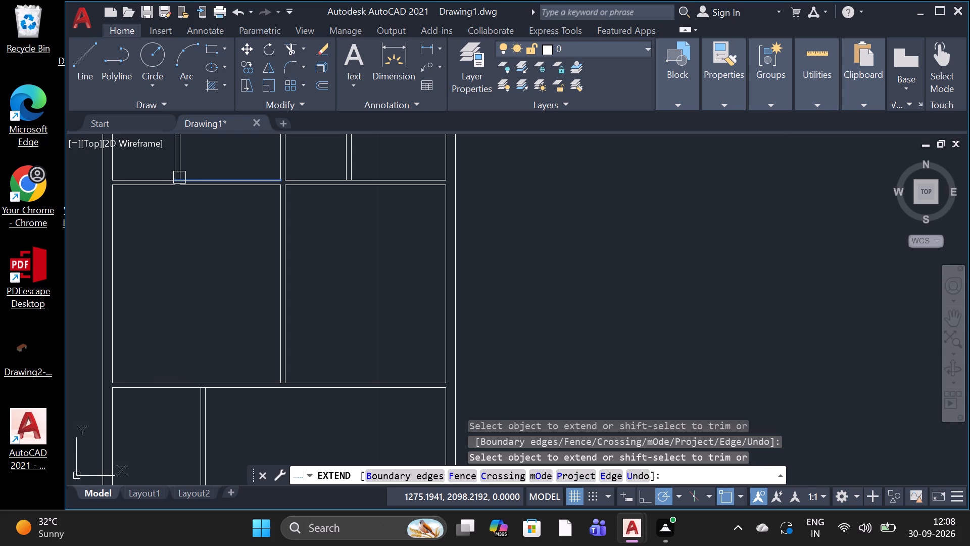
pyautogui.click(175, 184)
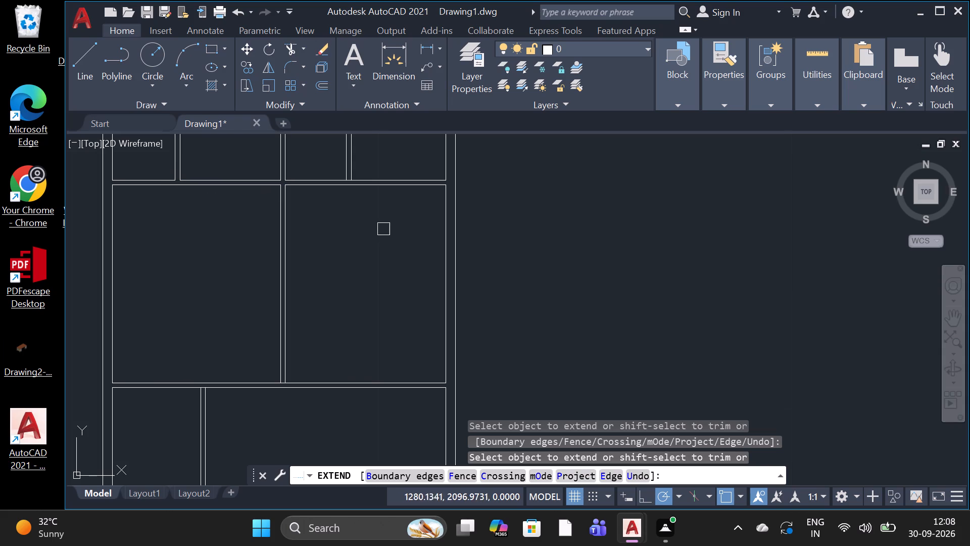
# Extend the southeast space's north line west to the outer east wall line of the central southern room.
pyautogui.scroll(-2, 383, 229)
pyautogui.scroll(2, 303, 336)
pyautogui.scroll(-2, 312, 326)
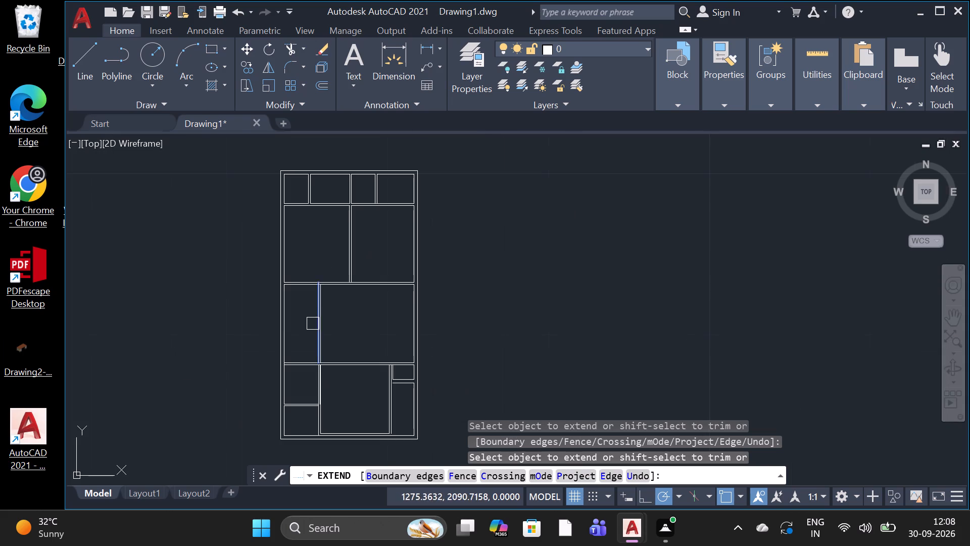
pyautogui.scroll(3, 400, 385)
pyautogui.click(398, 383)
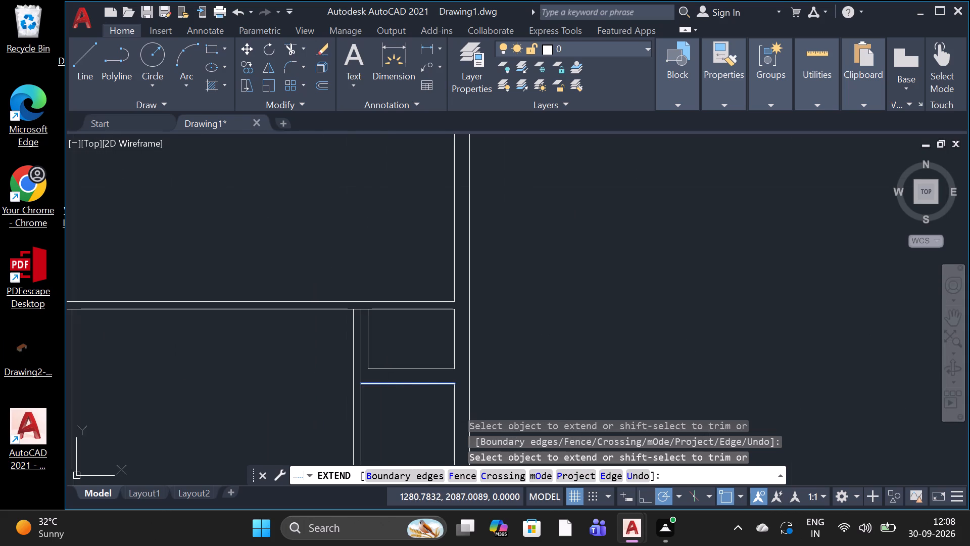
# Extend the central southern room's outer east wall line down to the inner south wall line.
pyautogui.scroll(-2, 349, 323)
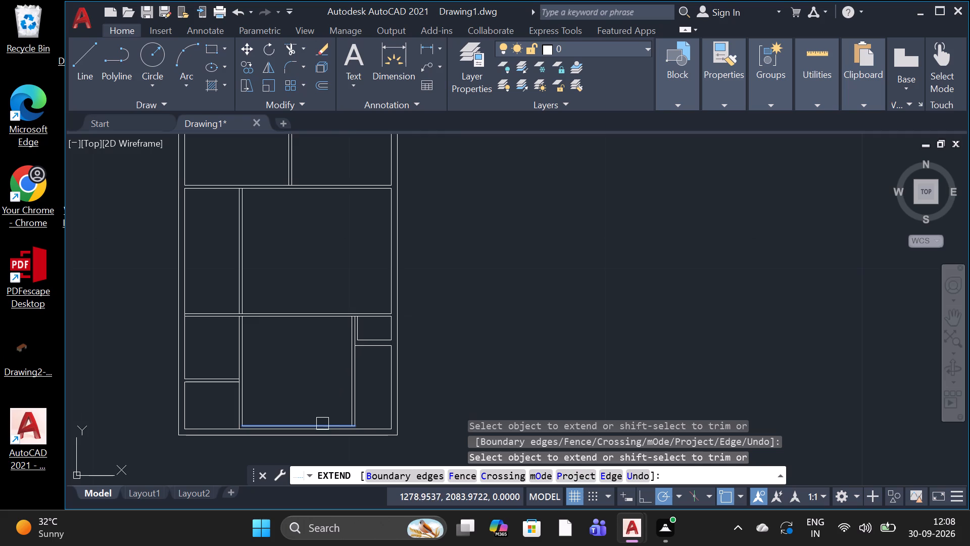
pyautogui.scroll(2, 338, 420)
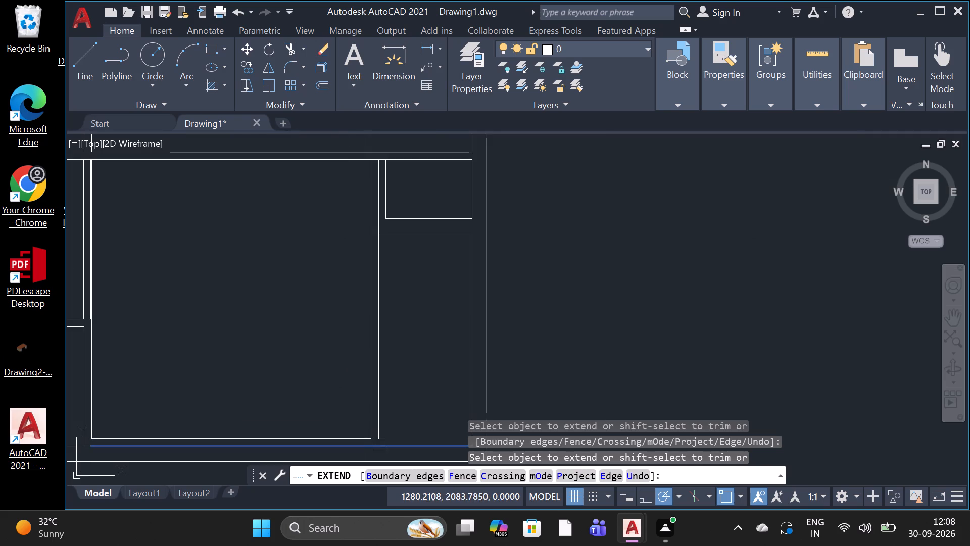
pyautogui.click(381, 436)
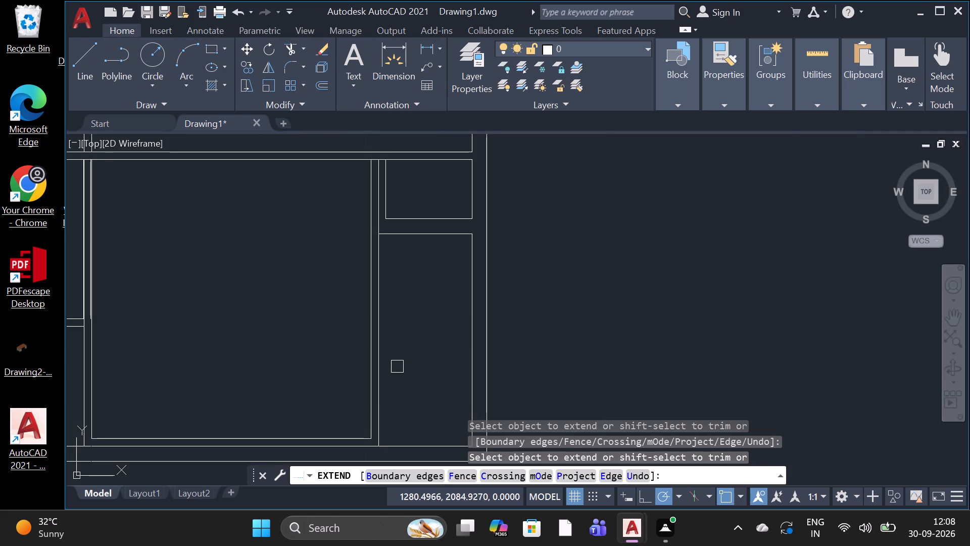
pyautogui.scroll(-2, 397, 360)
pyautogui.scroll(1, 258, 374)
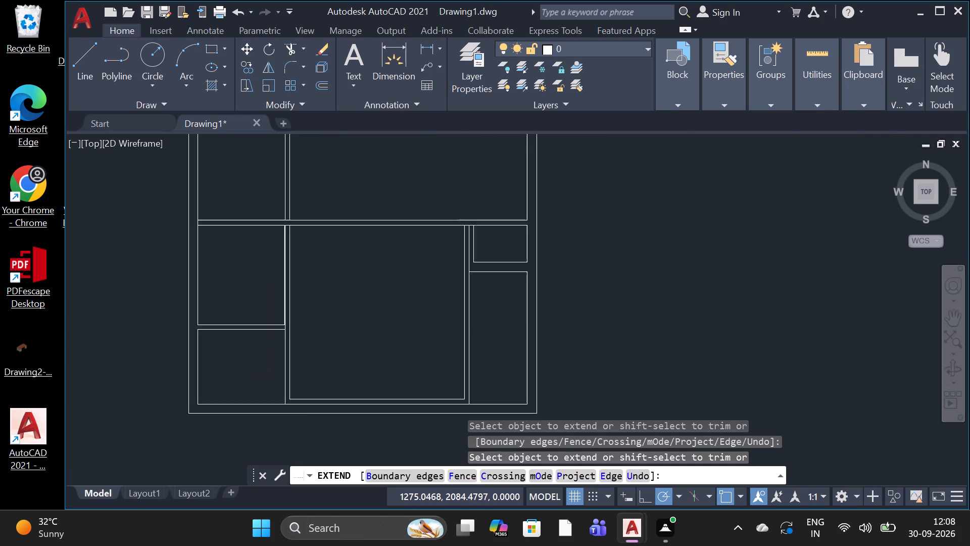
# Check the extended wall lines around the southern rooms and across the whole floor plan.
pyautogui.scroll(1, 258, 374)
pyautogui.scroll(-1, 254, 285)
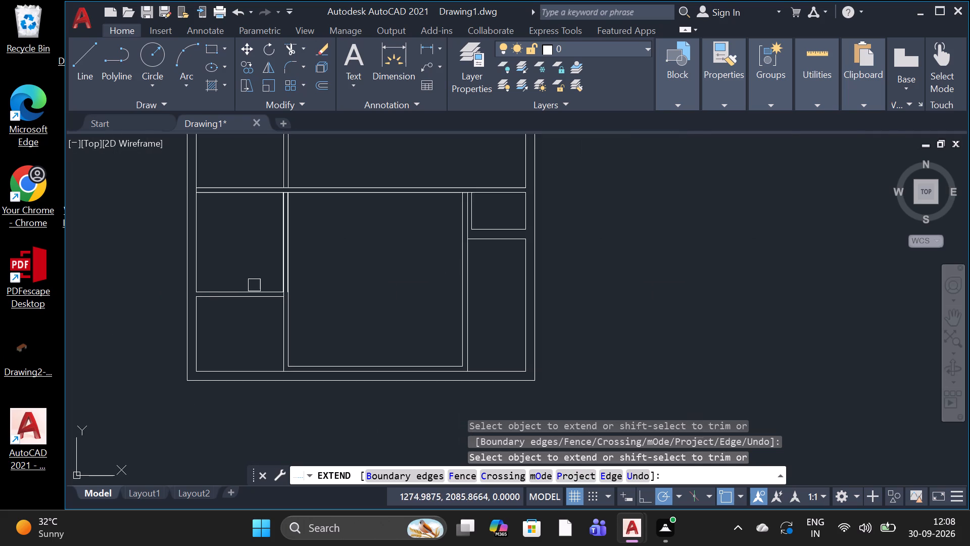
pyautogui.scroll(-1, 254, 285)
pyautogui.scroll(-1, 283, 253)
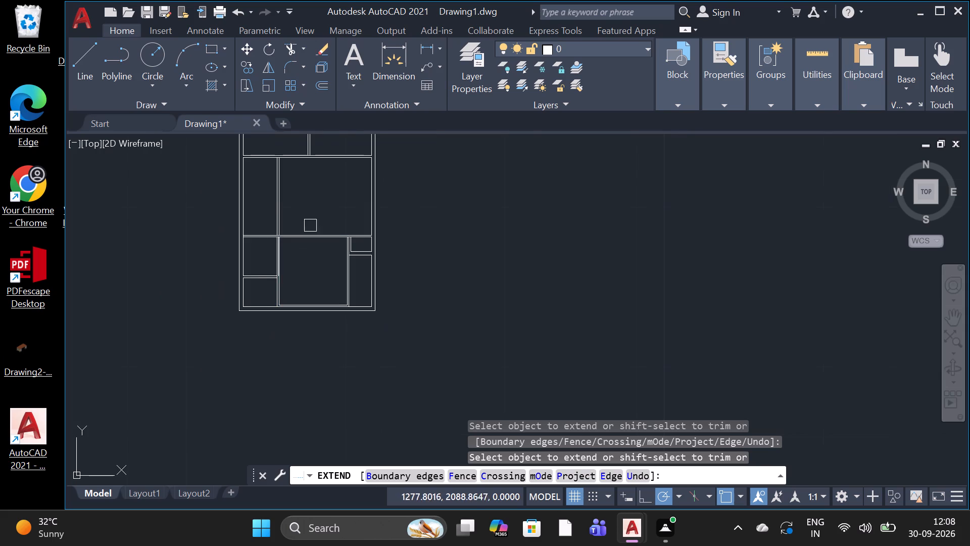
pyautogui.scroll(-4, 310, 225)
pyautogui.scroll(3, 294, 198)
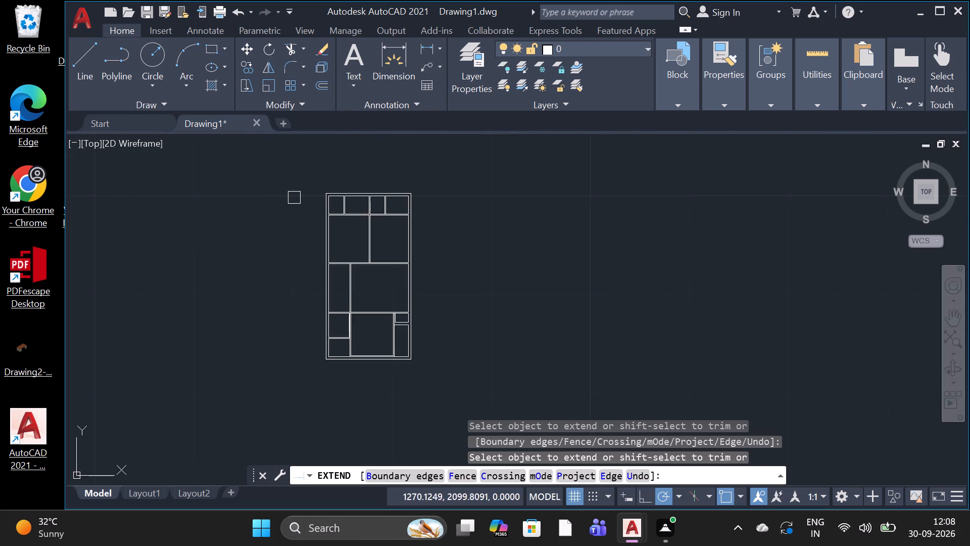
pyautogui.scroll(1, 294, 198)
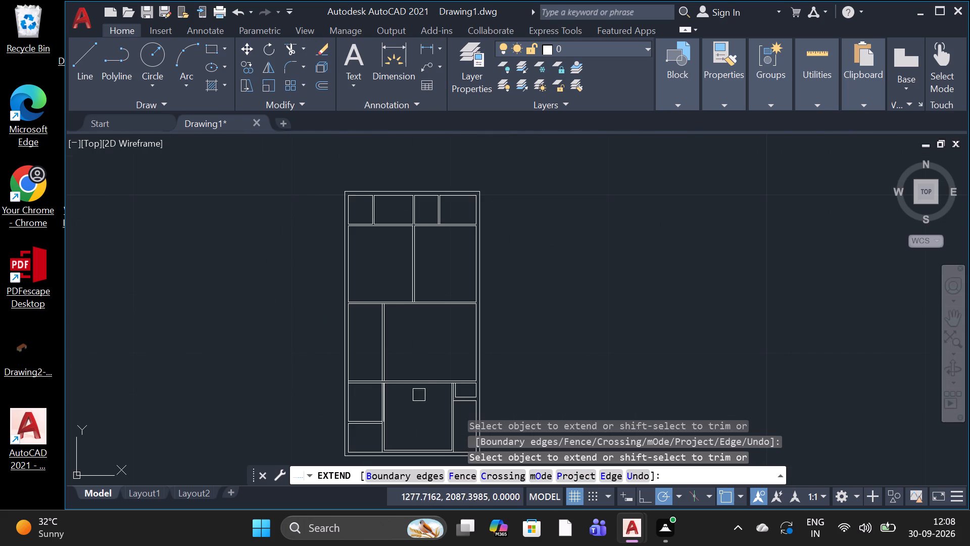
pyautogui.scroll(-1, 424, 361)
pyautogui.scroll(2, 415, 422)
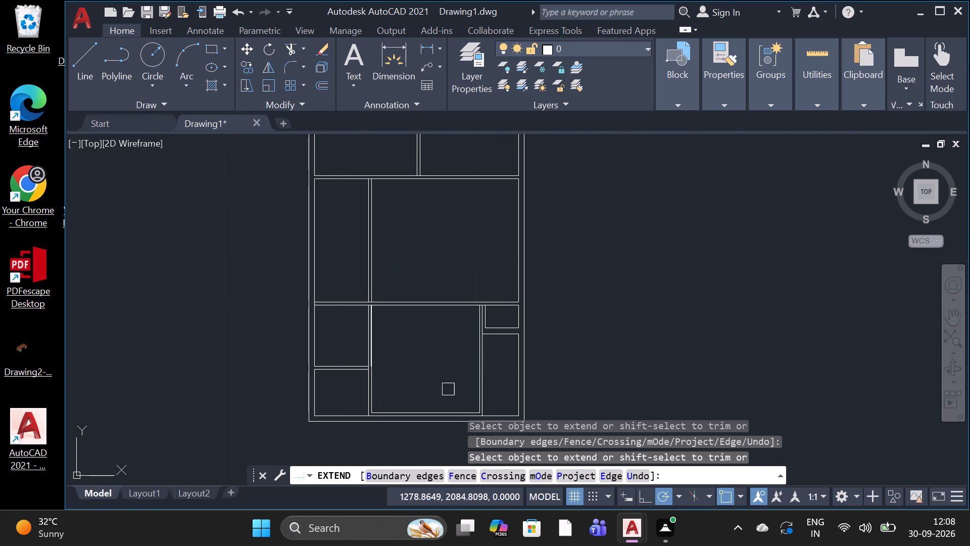
pyautogui.scroll(-2, 644, 343)
pyautogui.scroll(2, 666, 312)
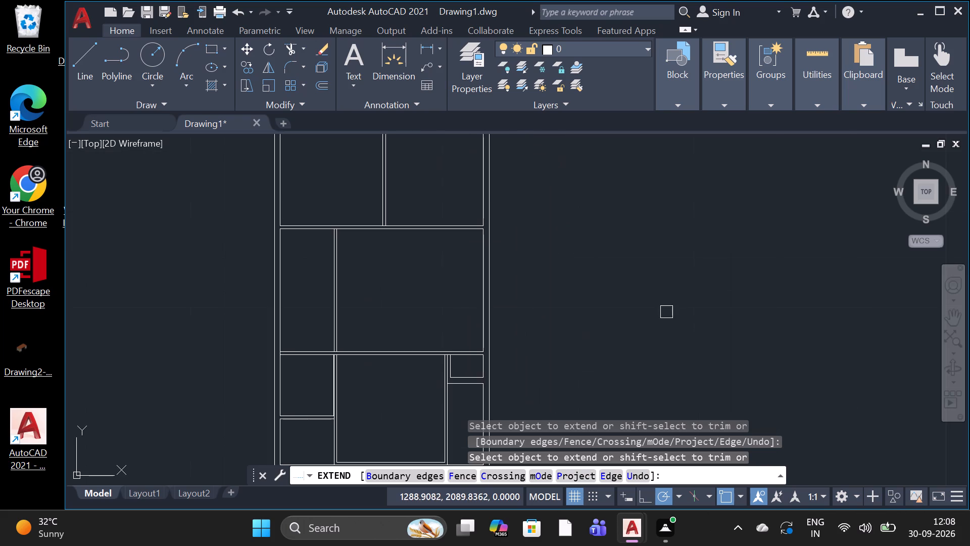
pyautogui.scroll(-1, 666, 312)
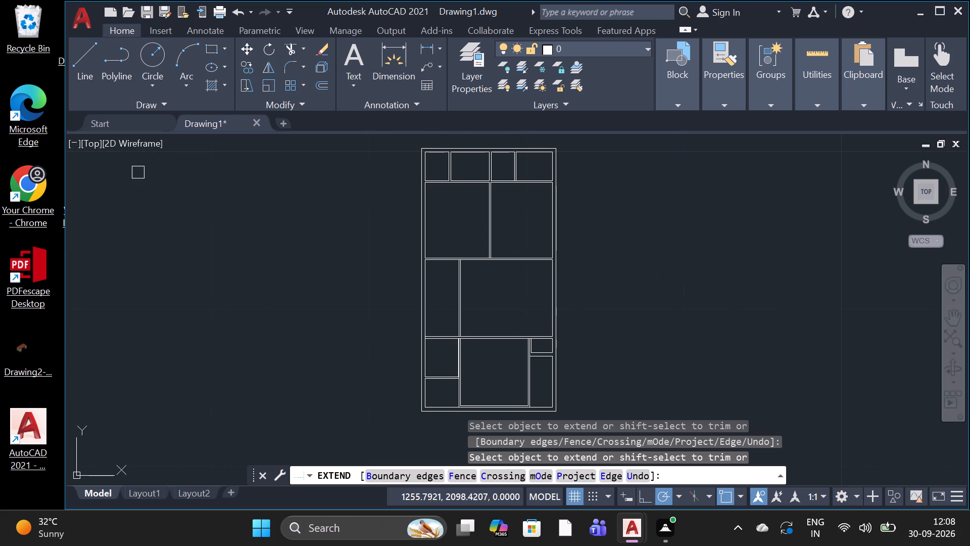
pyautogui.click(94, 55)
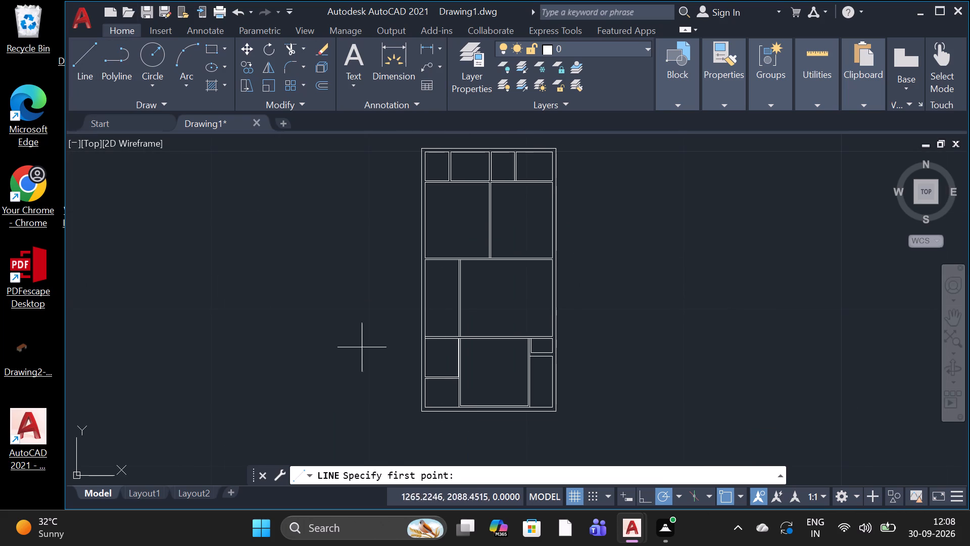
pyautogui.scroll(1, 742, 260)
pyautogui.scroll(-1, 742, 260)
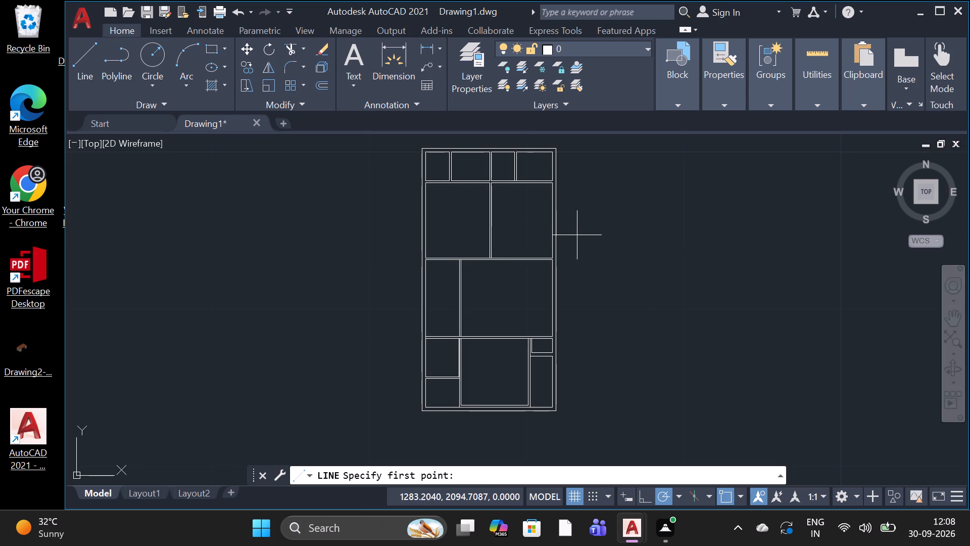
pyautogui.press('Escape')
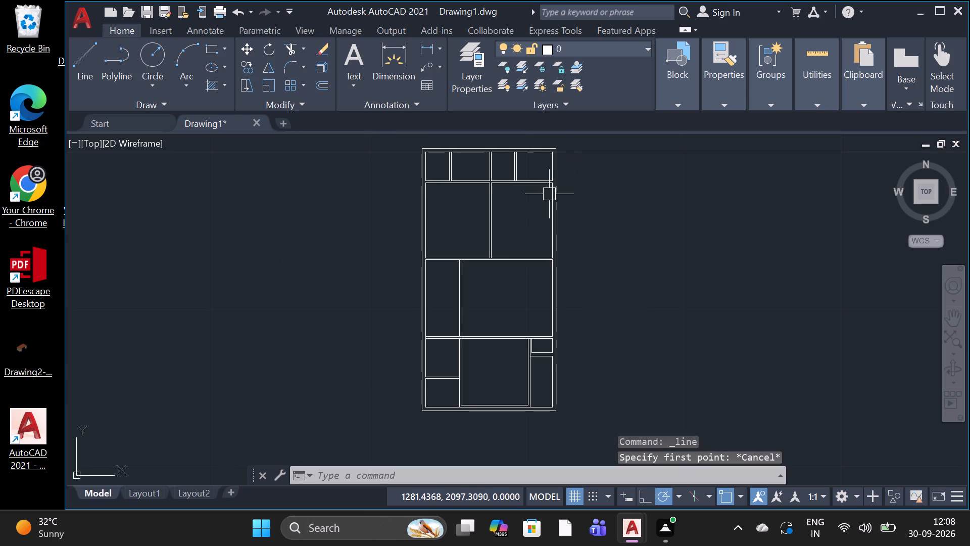
# Draw a line along the north edge of the southeast space, from its northeast corner west to the wall line.
pyautogui.scroll(-1, 658, 174)
pyautogui.scroll(1, 685, 152)
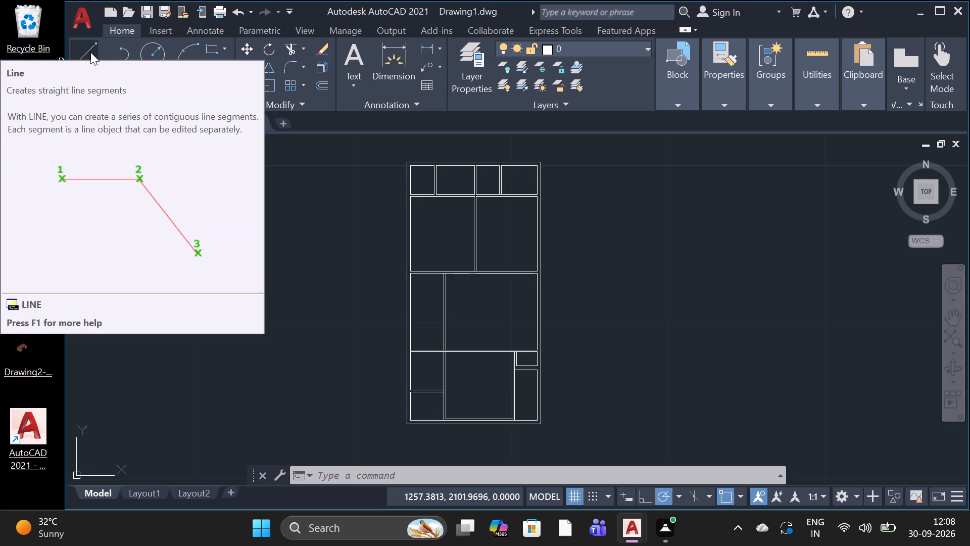
pyautogui.click(90, 52)
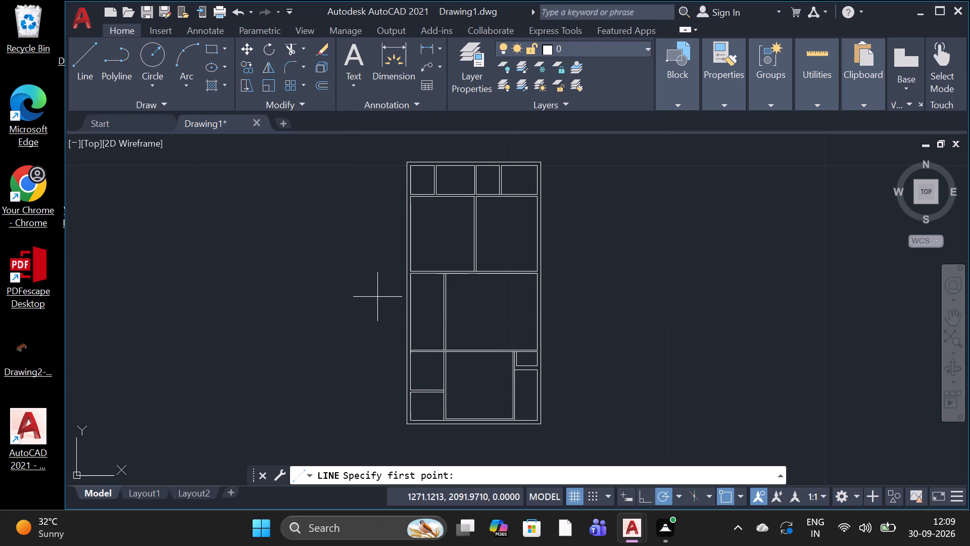
pyautogui.scroll(2, 536, 368)
pyautogui.scroll(-2, 625, 337)
pyautogui.scroll(1, 591, 355)
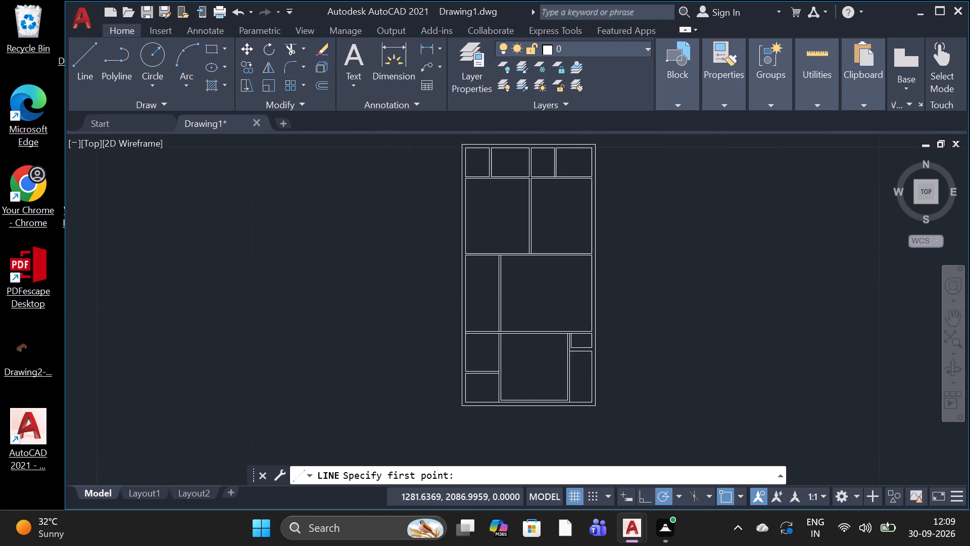
pyautogui.scroll(3, 591, 355)
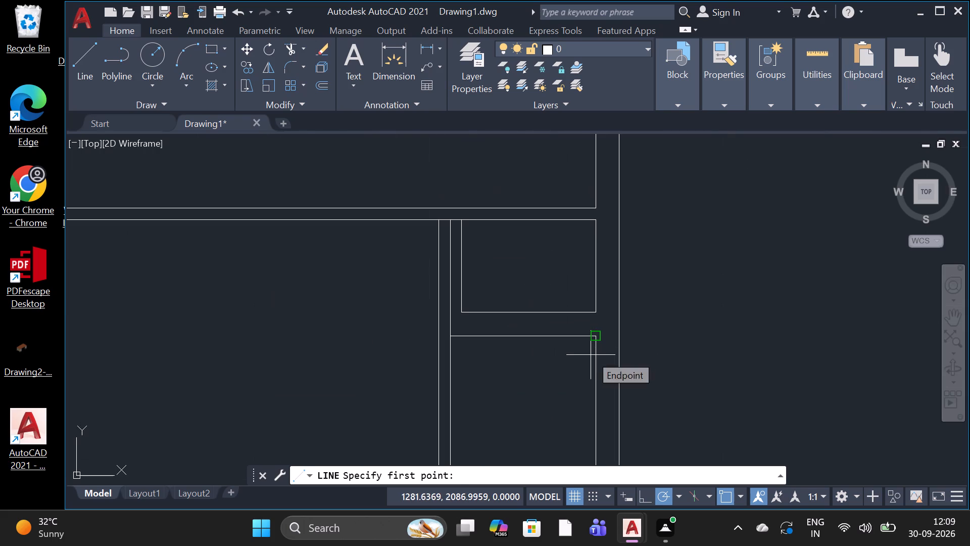
pyautogui.click(597, 336)
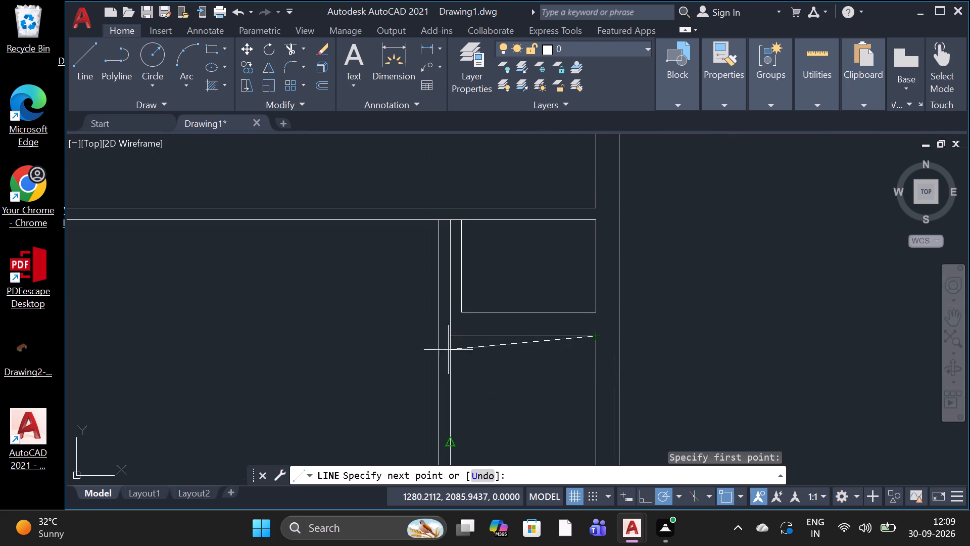
pyautogui.click(450, 339)
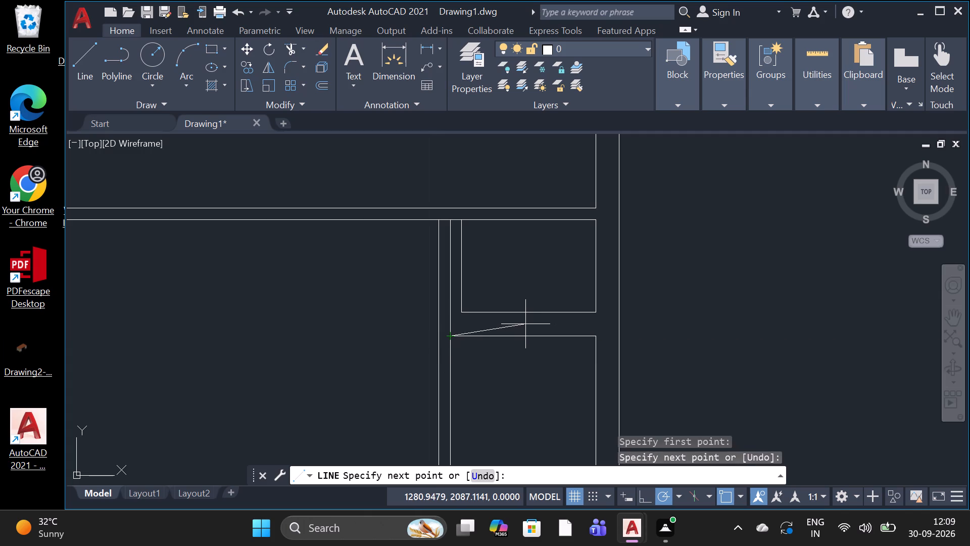
pyautogui.press('space')
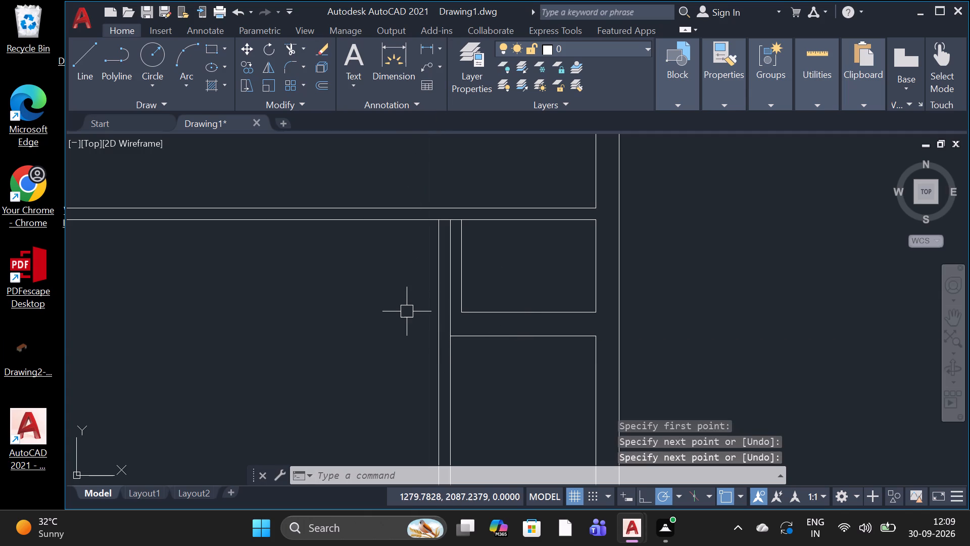
pyautogui.press('space')
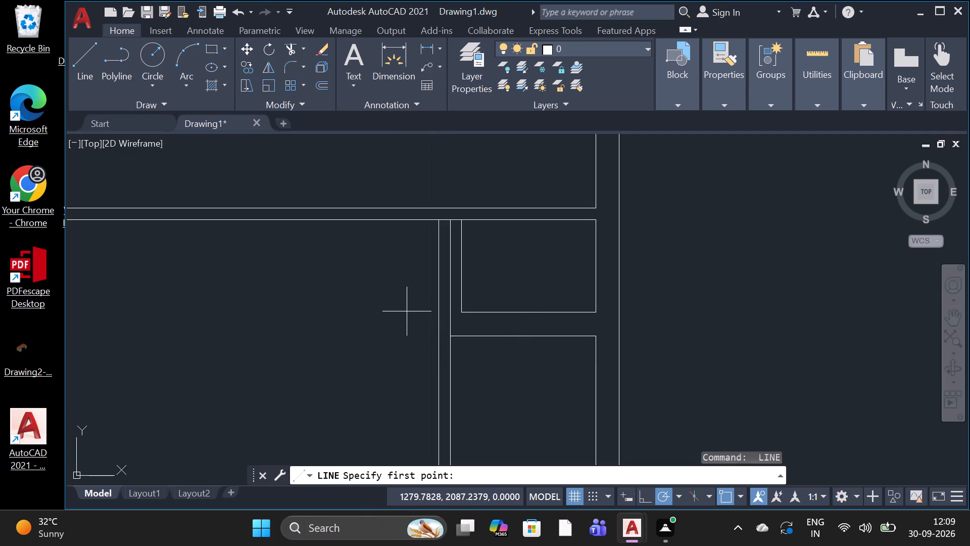
pyautogui.press('Escape')
# Copy the southeast space's north line straight south as a fitted array of 10 items spanning about 3.1 m from the line's midpoint.
pyautogui.write('co')
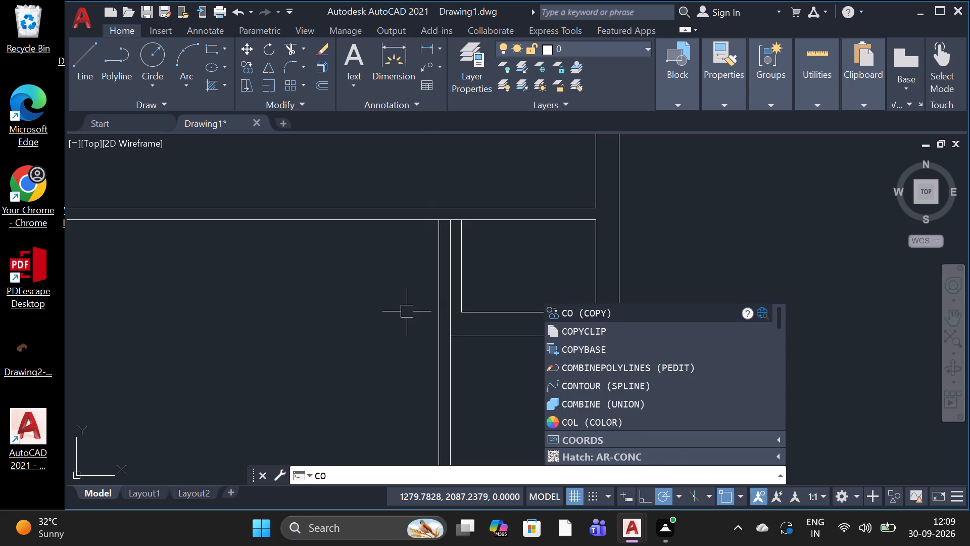
pyautogui.press('space')
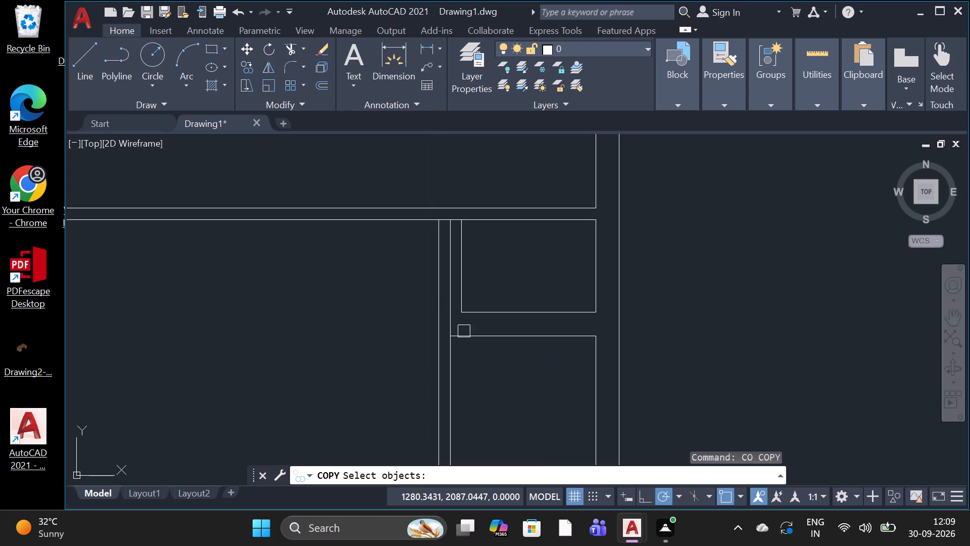
pyautogui.click(547, 338)
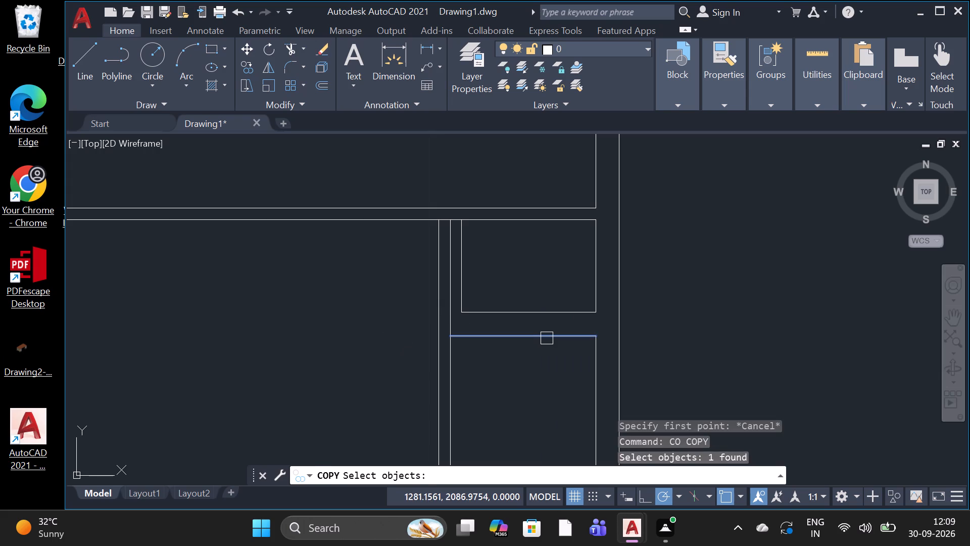
pyautogui.press('space')
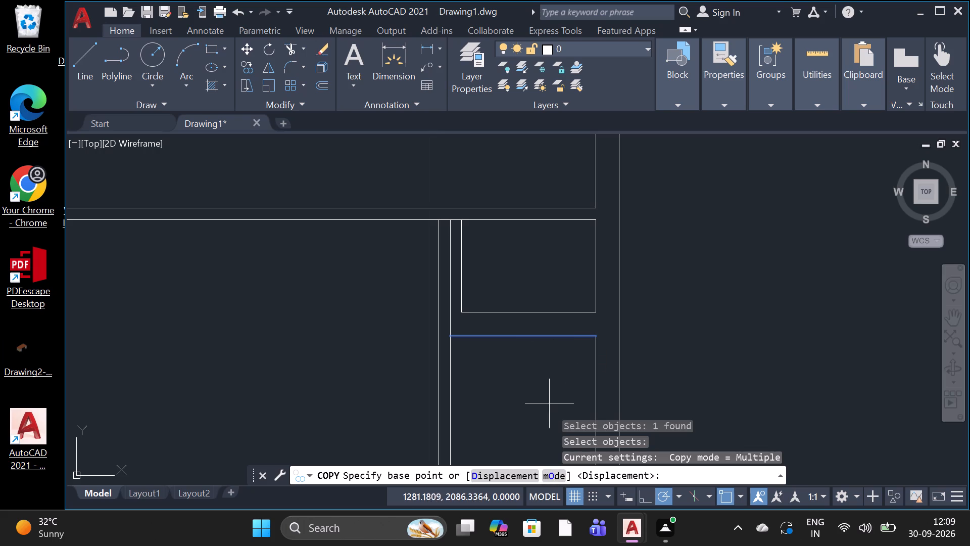
pyautogui.click(528, 329)
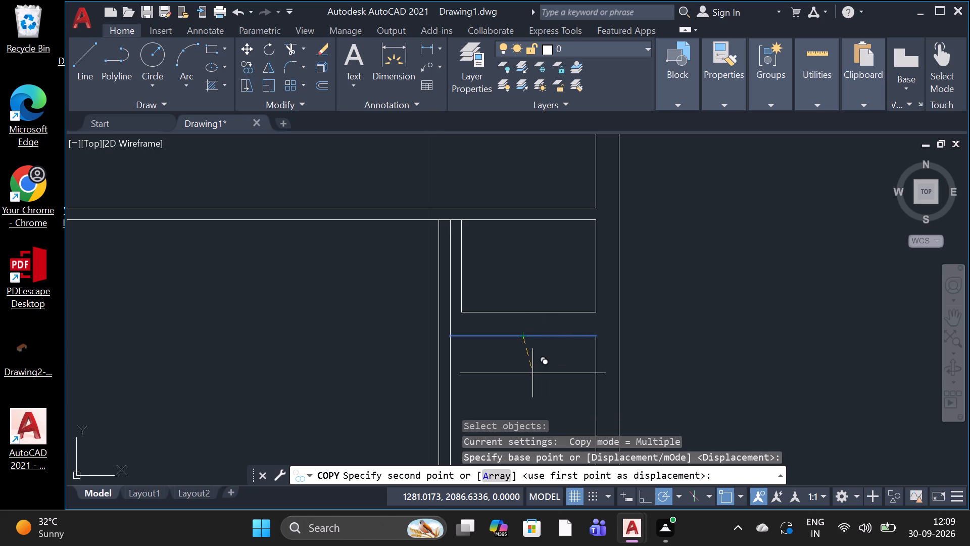
pyautogui.click(505, 478)
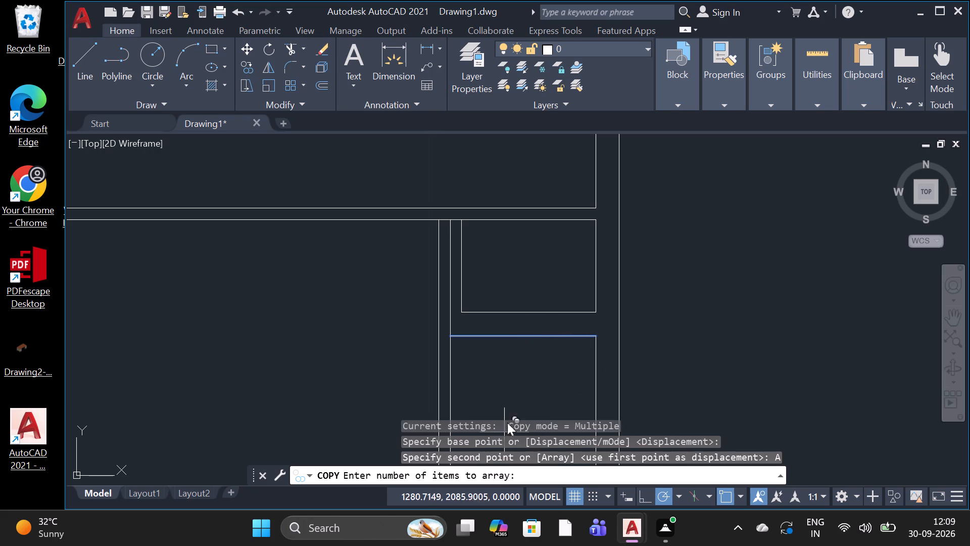
pyautogui.press('1')
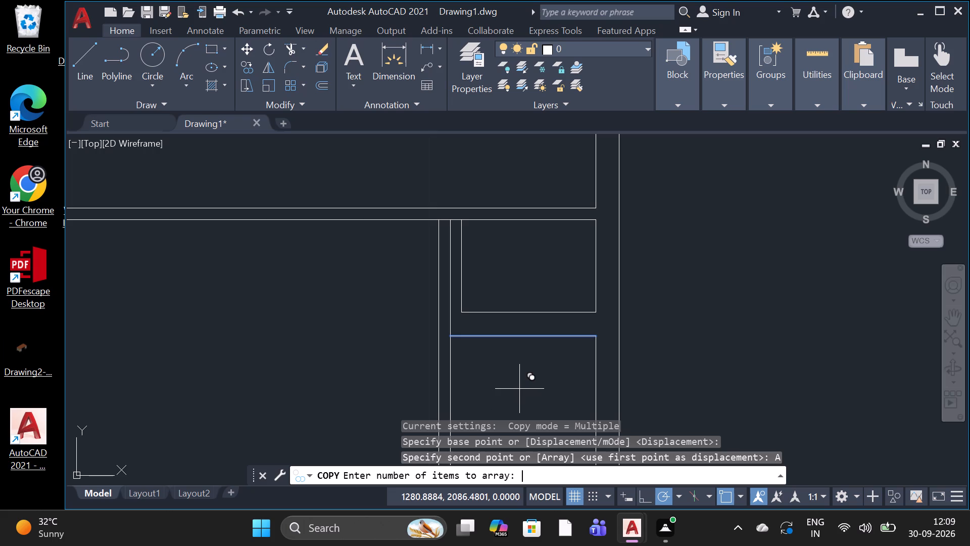
pyautogui.press('0')
pyautogui.press('Return')
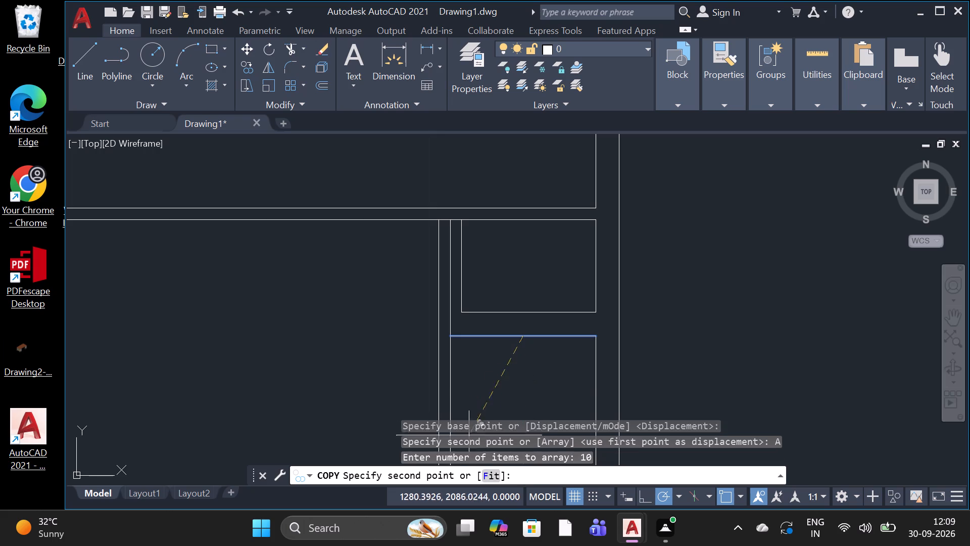
pyautogui.click(488, 479)
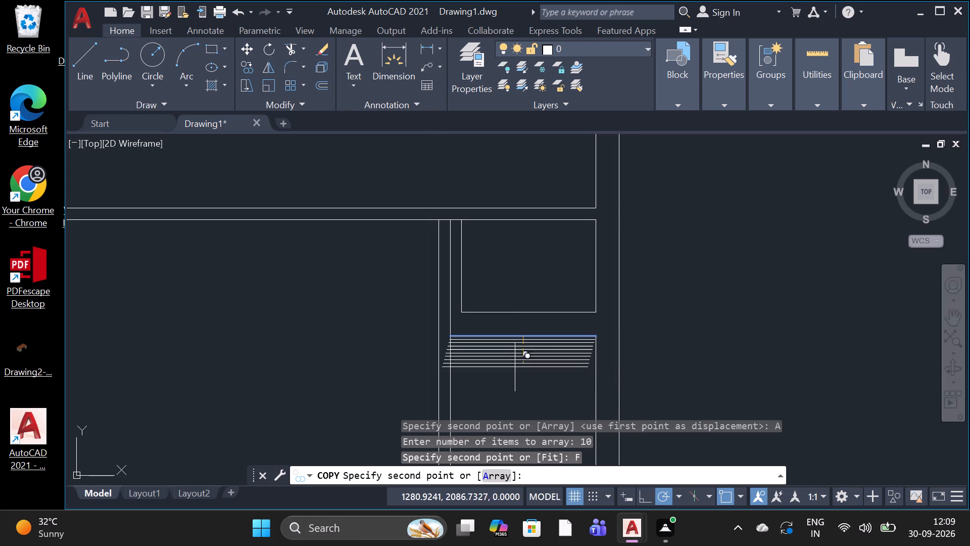
pyautogui.scroll(-5, 515, 369)
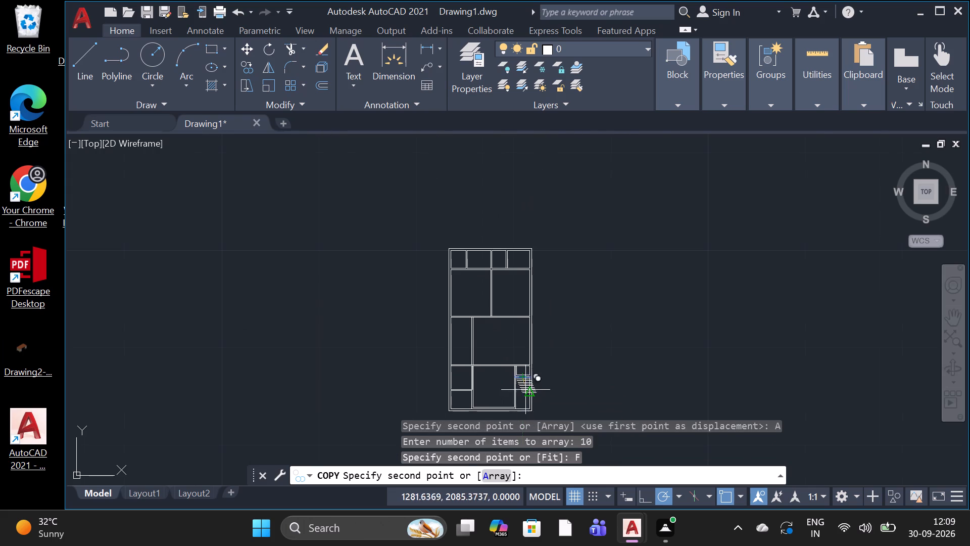
pyautogui.scroll(2, 521, 405)
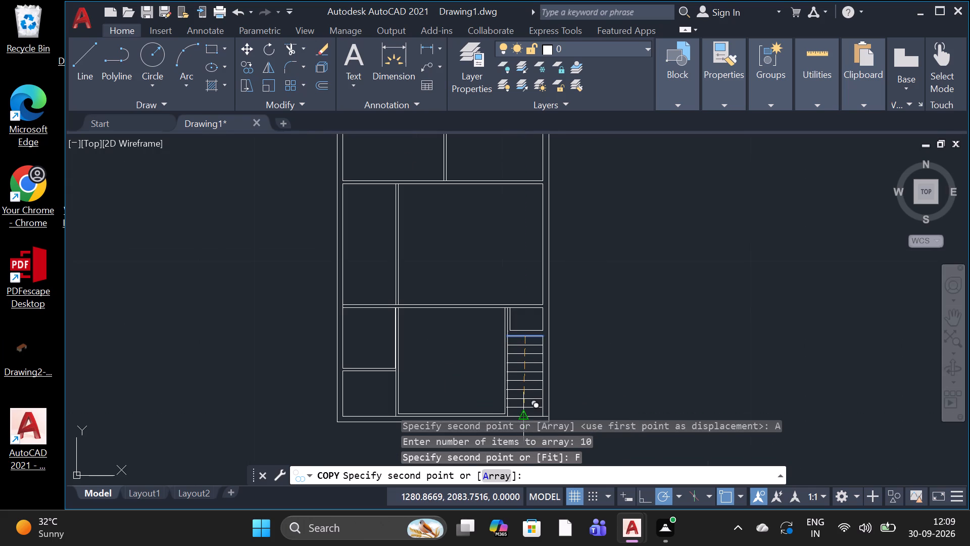
pyautogui.scroll(2, 520, 412)
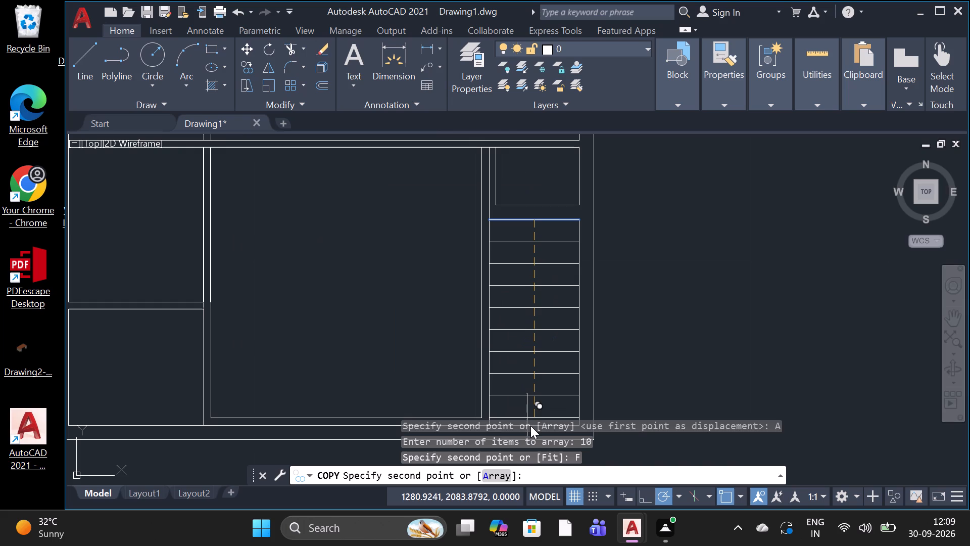
pyautogui.scroll(-1, 528, 405)
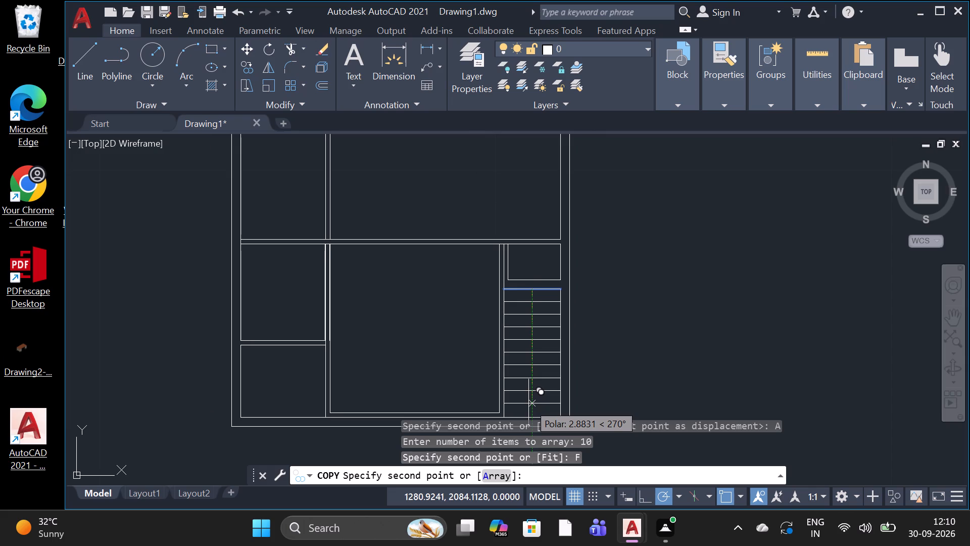
pyautogui.scroll(-2, 527, 390)
pyautogui.scroll(2, 531, 399)
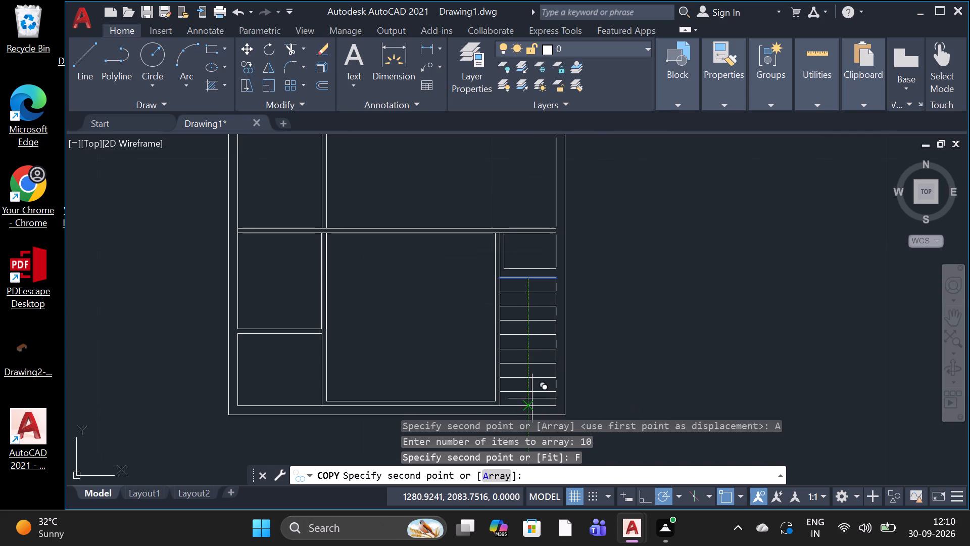
pyautogui.scroll(1, 526, 400)
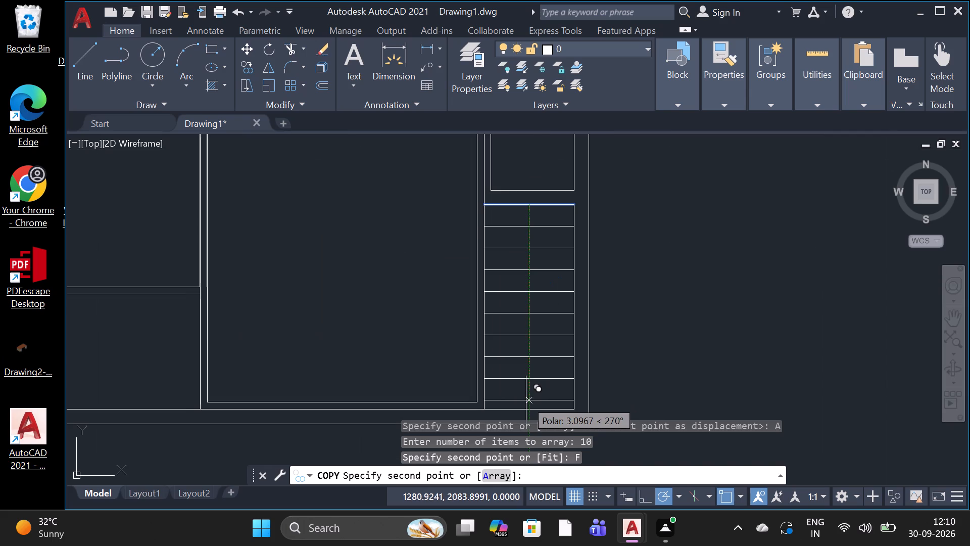
pyautogui.click(526, 400)
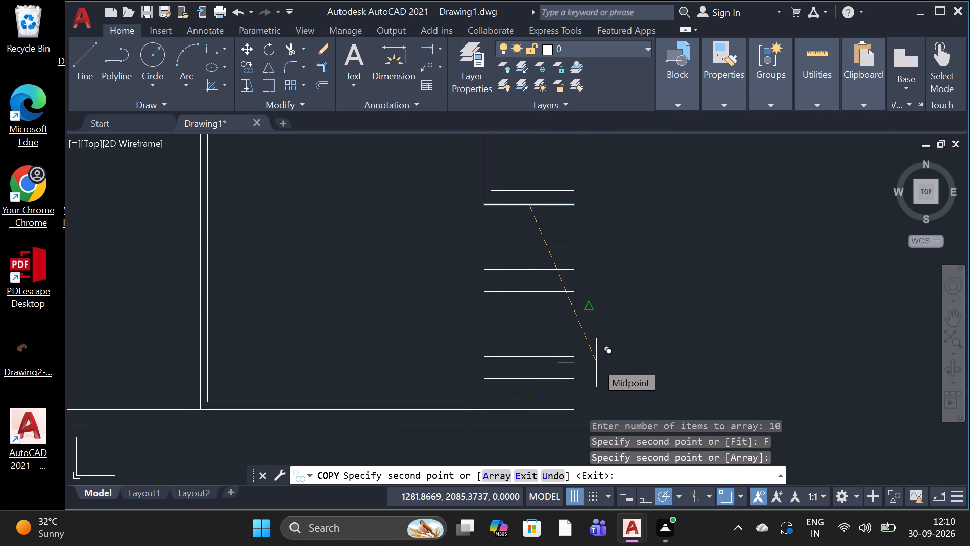
# Draw a projection outline from the inner southeast corner: about 0.84 m south, 2.6 m west, and north to the central southern room's south line.
pyautogui.press('Escape')
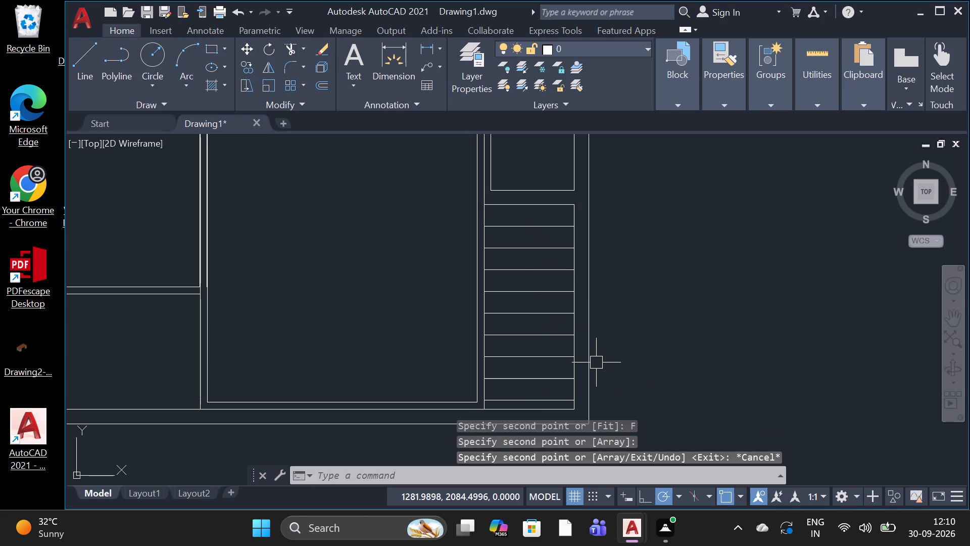
pyautogui.scroll(-1, 552, 395)
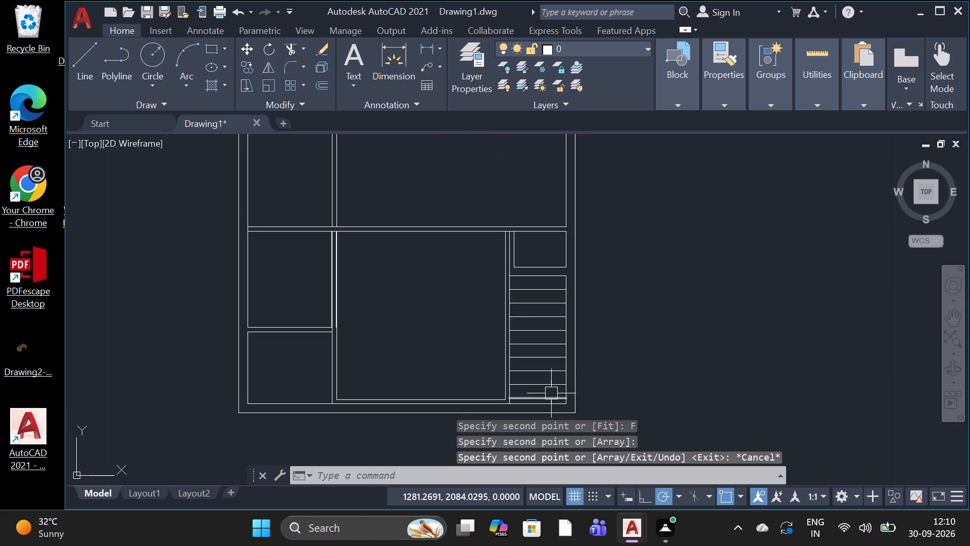
pyautogui.scroll(2, 545, 408)
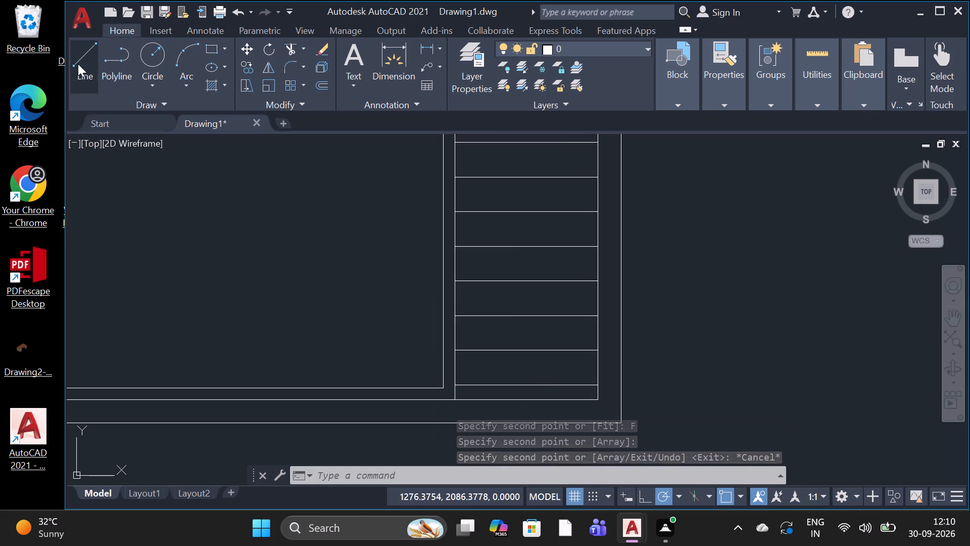
pyautogui.click(78, 63)
pyautogui.scroll(-3, 547, 273)
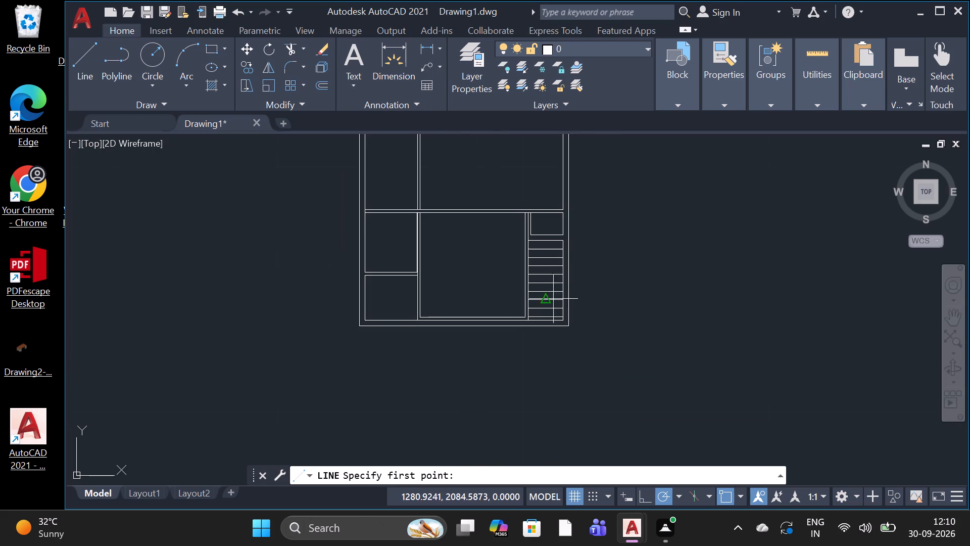
pyautogui.scroll(3, 554, 330)
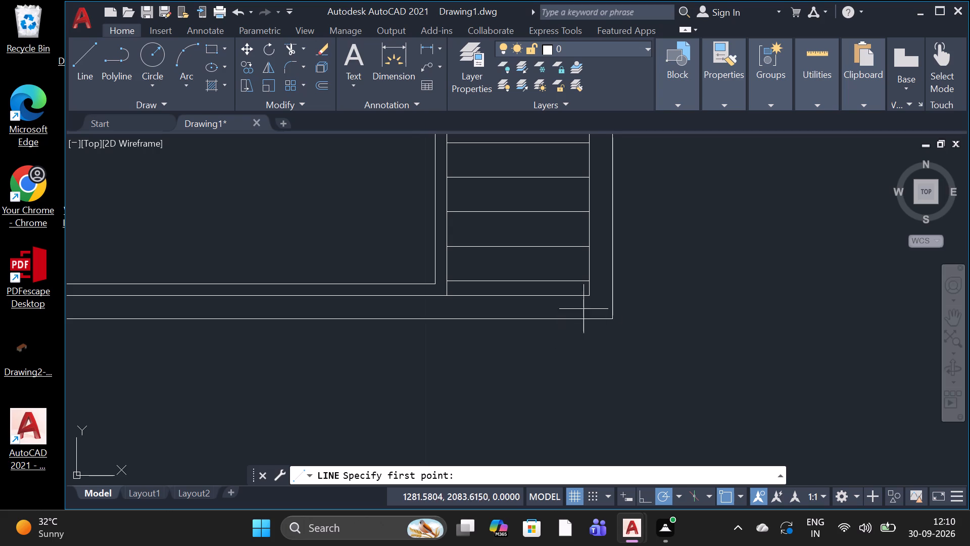
pyautogui.click(587, 297)
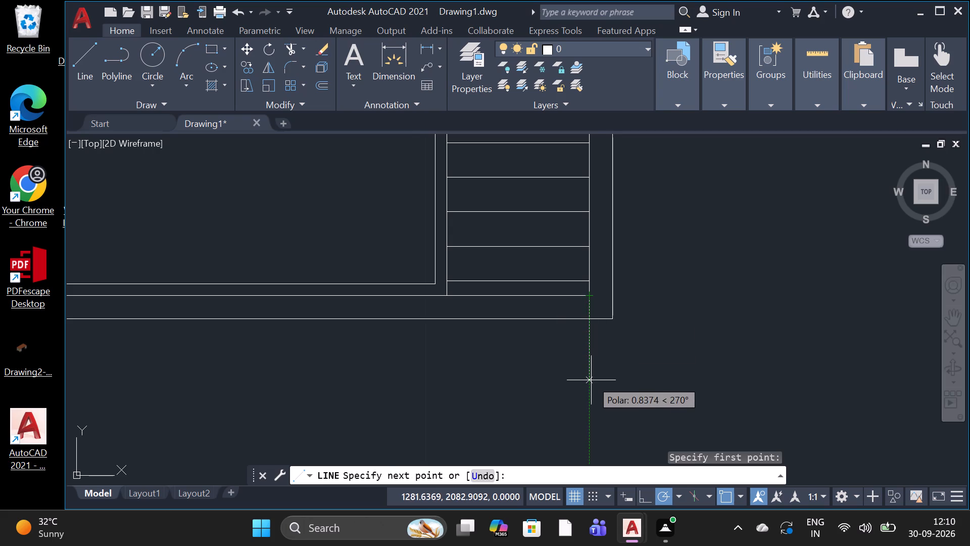
pyautogui.click(593, 380)
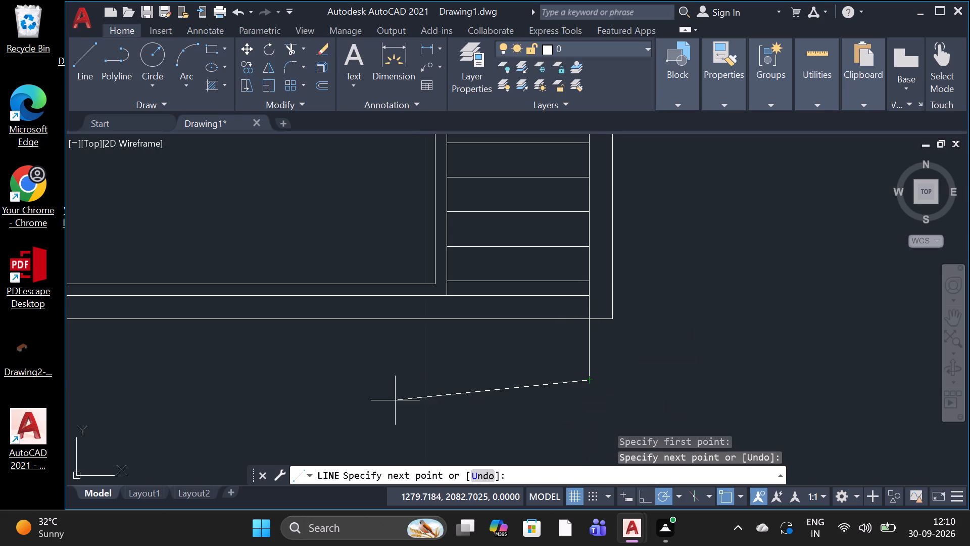
pyautogui.click(326, 382)
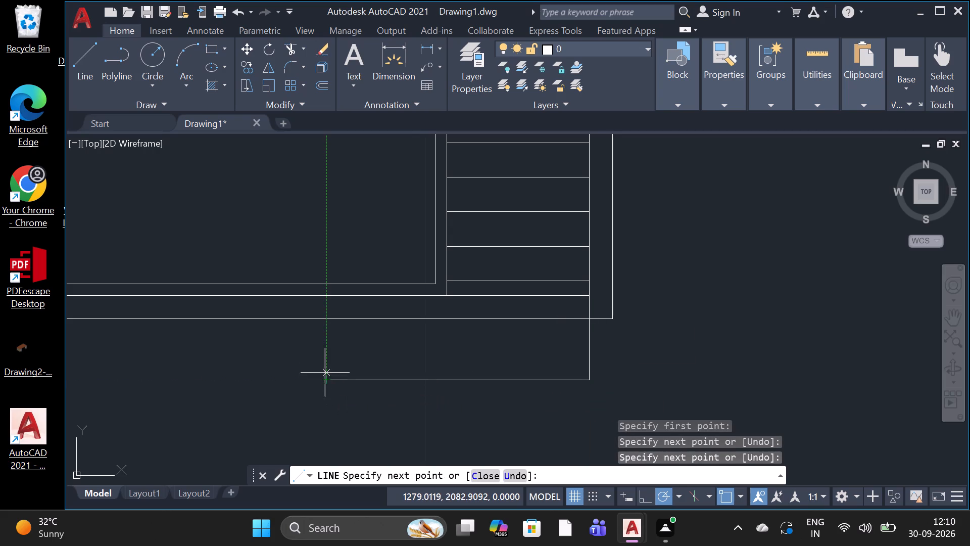
pyautogui.click(325, 318)
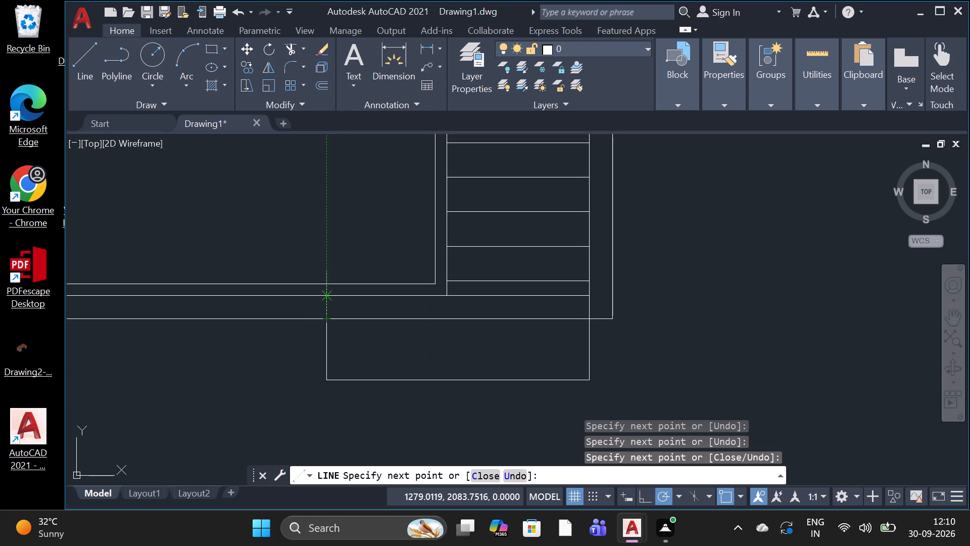
pyautogui.click(331, 285)
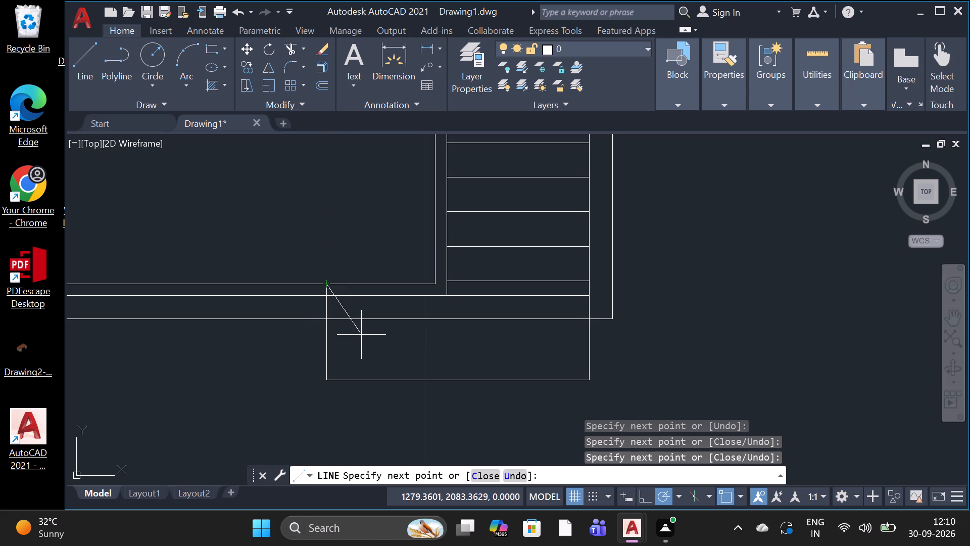
pyautogui.press('space')
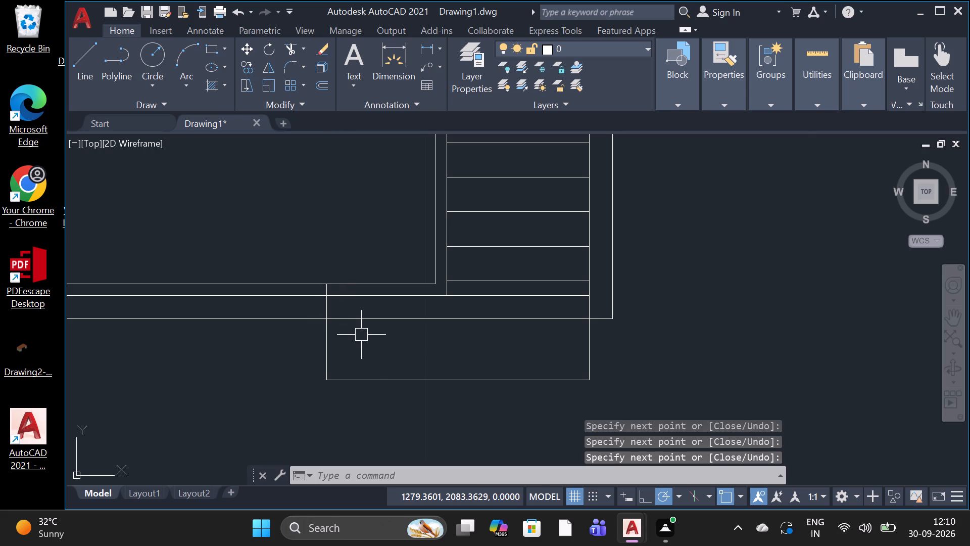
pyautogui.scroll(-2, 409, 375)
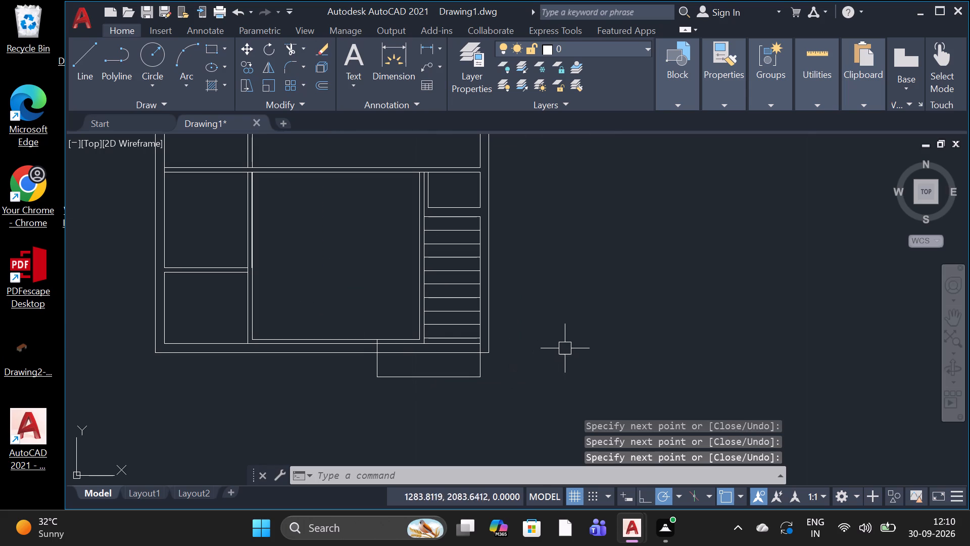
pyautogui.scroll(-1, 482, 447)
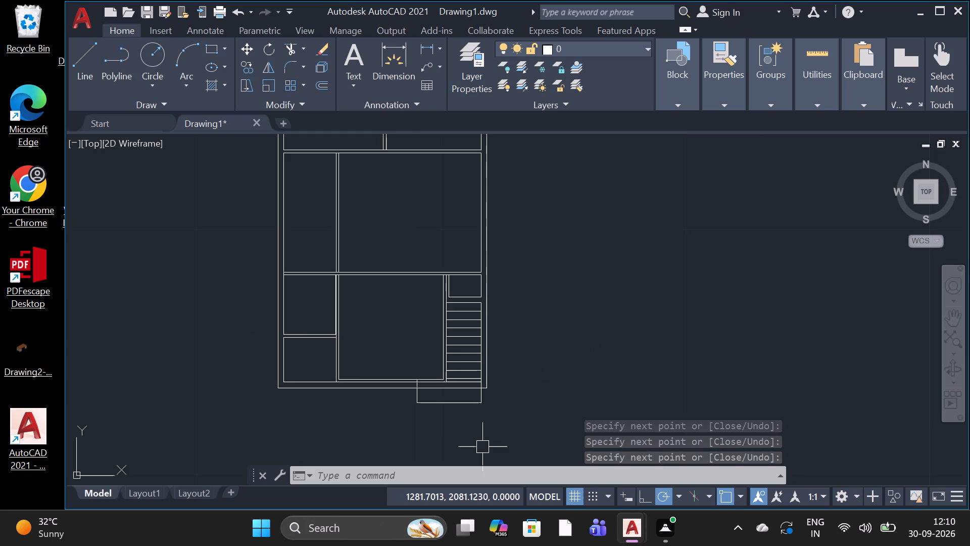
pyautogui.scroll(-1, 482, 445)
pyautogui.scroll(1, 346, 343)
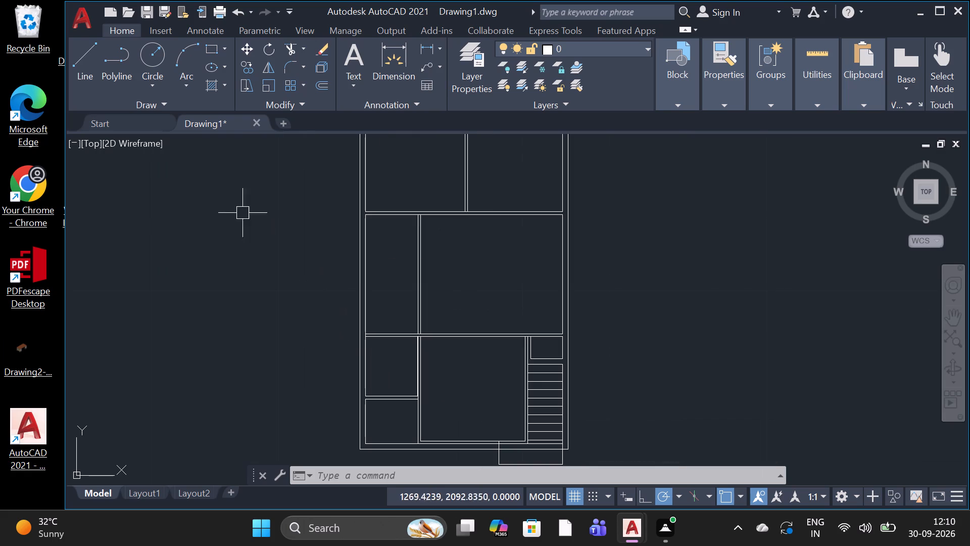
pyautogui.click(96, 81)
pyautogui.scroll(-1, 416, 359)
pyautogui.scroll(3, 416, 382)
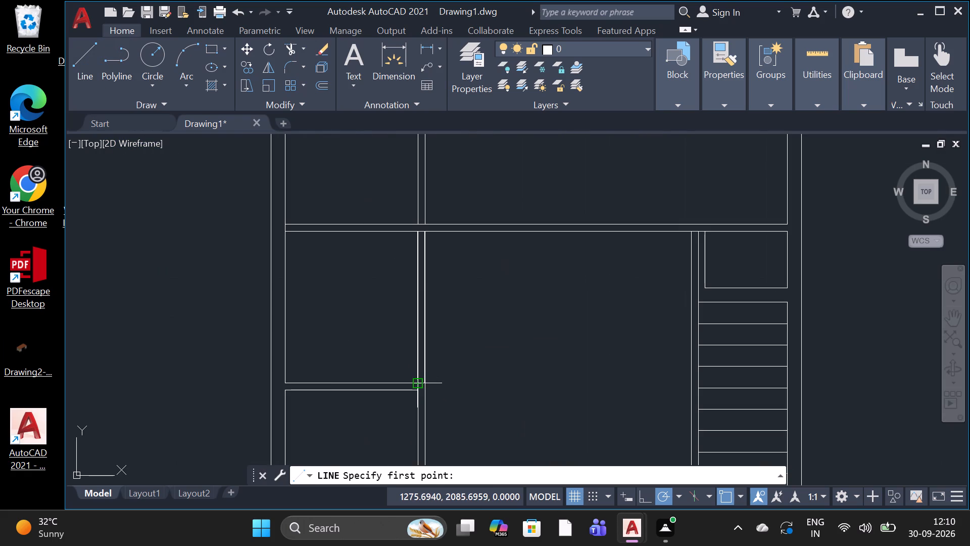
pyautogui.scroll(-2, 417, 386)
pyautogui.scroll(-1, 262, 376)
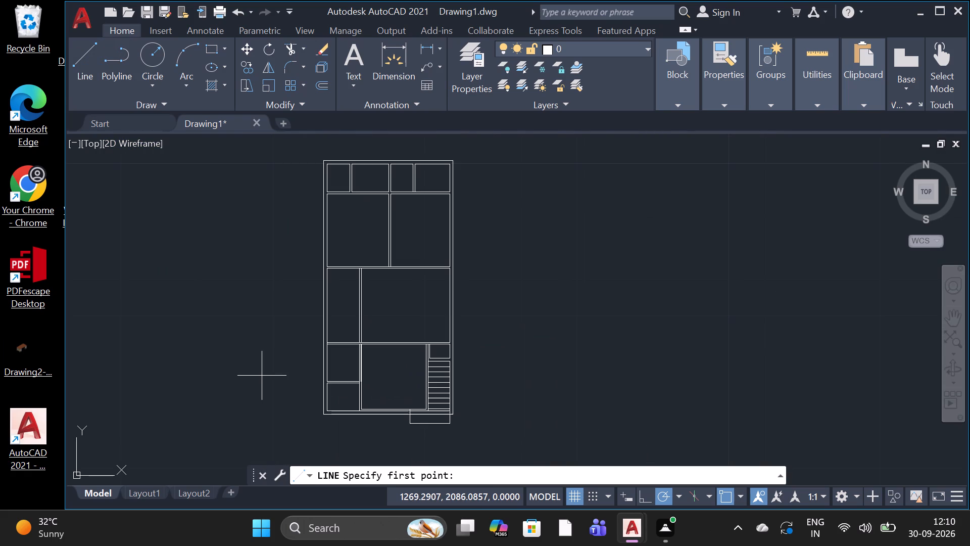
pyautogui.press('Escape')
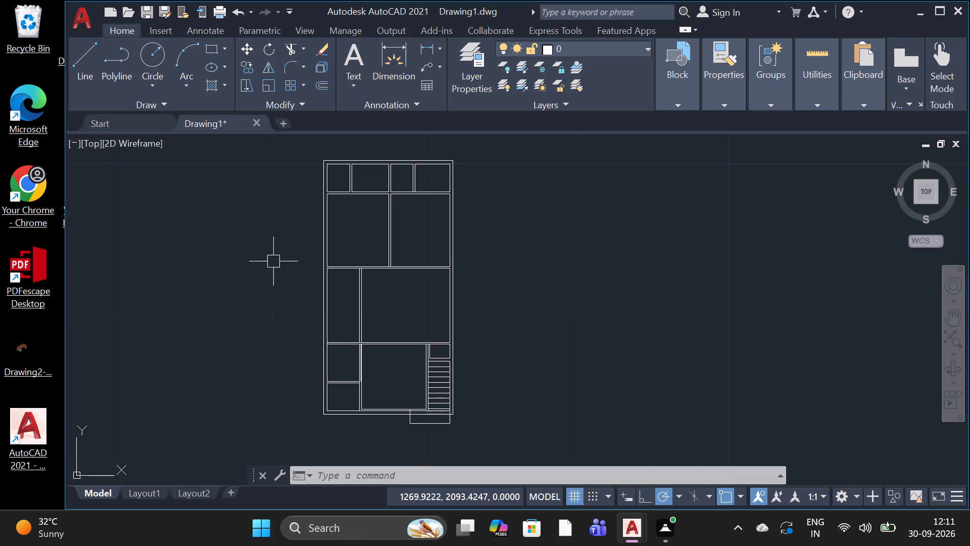
# Draw the projection's outer outline from the outer southeast corner: about 0.8 m south, 3.1 m west, and north to the central room's south line.
pyautogui.click(80, 75)
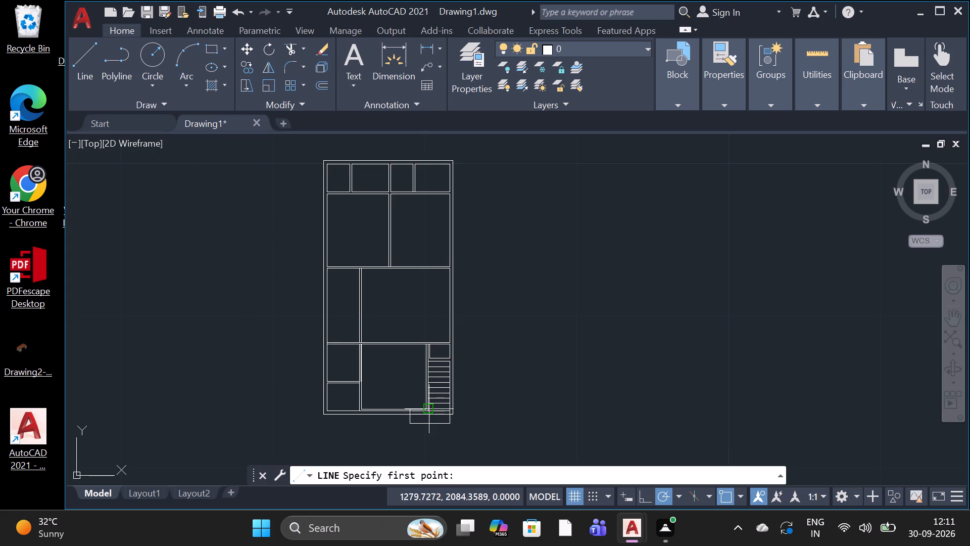
pyautogui.scroll(2, 465, 422)
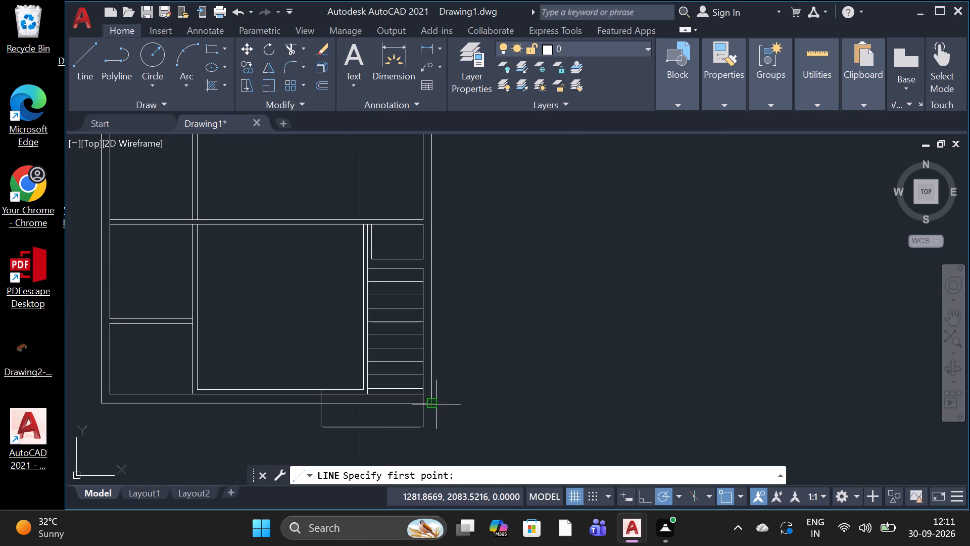
pyautogui.click(437, 404)
pyautogui.scroll(-2, 437, 423)
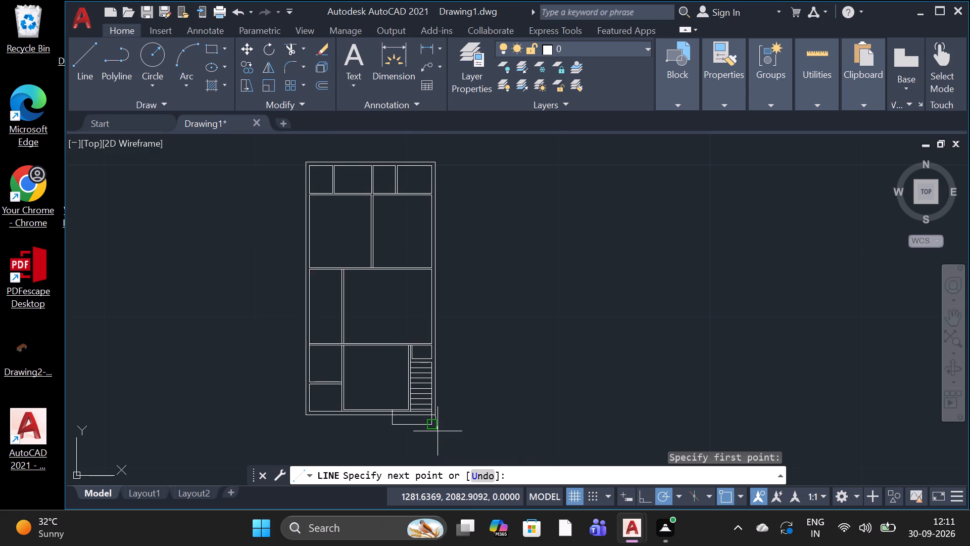
pyautogui.scroll(3, 438, 431)
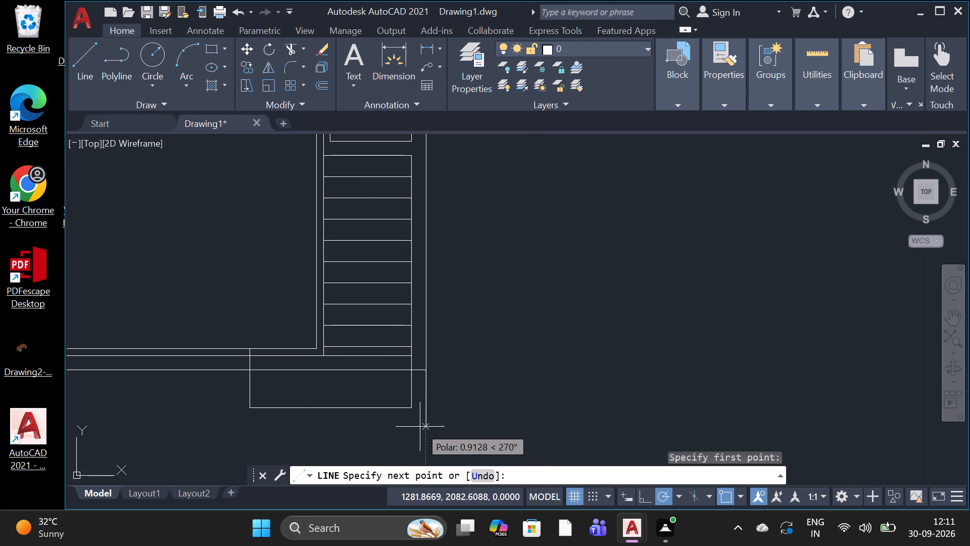
pyautogui.click(420, 421)
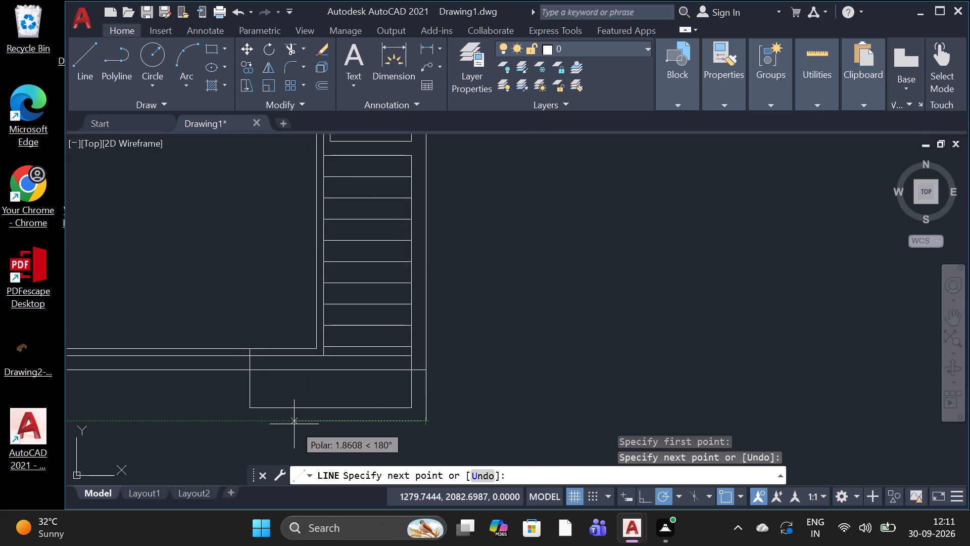
pyautogui.click(237, 421)
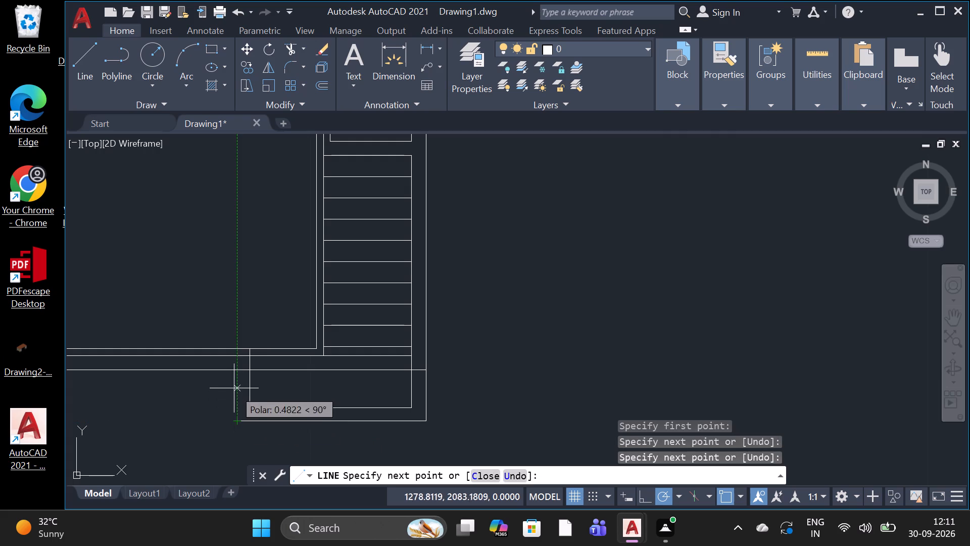
pyautogui.click(238, 371)
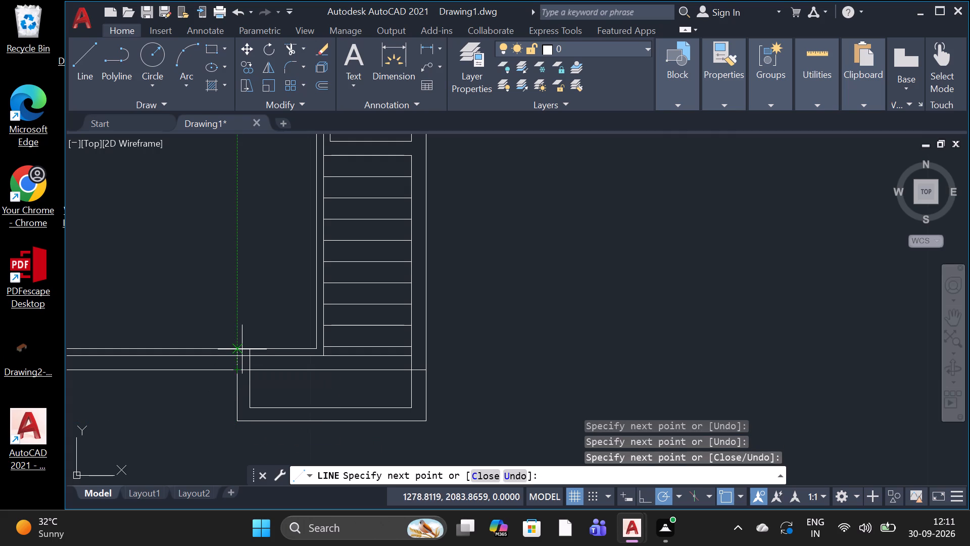
pyautogui.click(242, 349)
pyautogui.press('space')
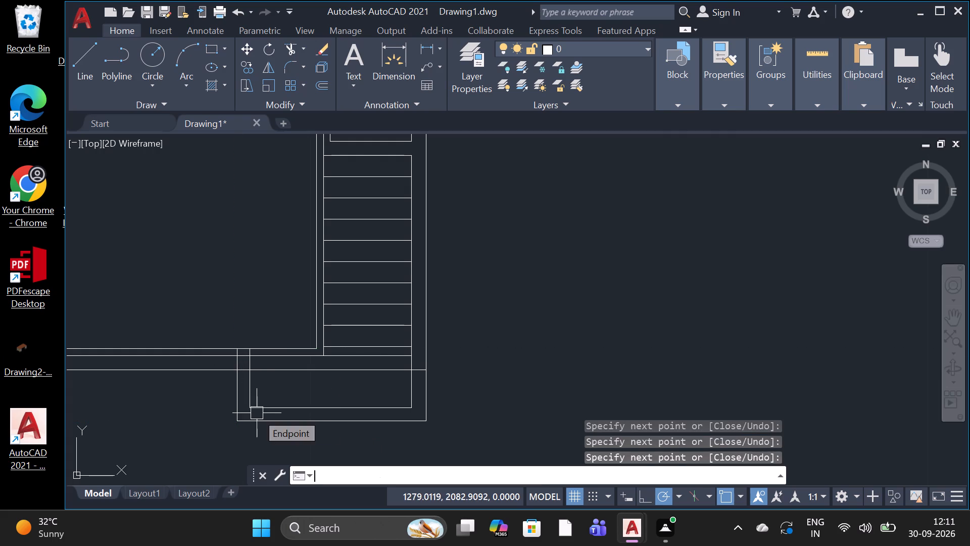
# Draw a line about 2.1 m long along the narrow middle-west room's north edge, from its northwest corner to the partition wall.
pyautogui.scroll(-2, 382, 398)
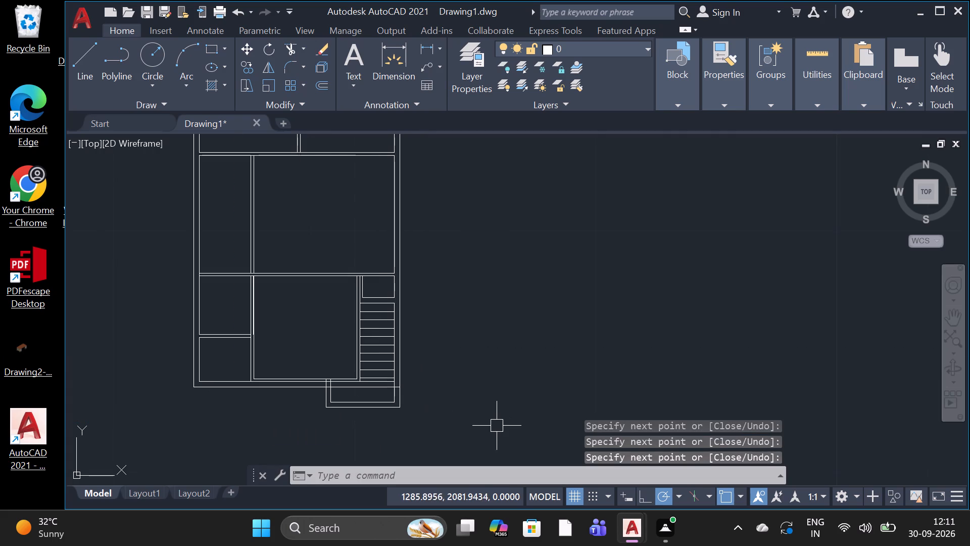
pyautogui.scroll(-1, 486, 426)
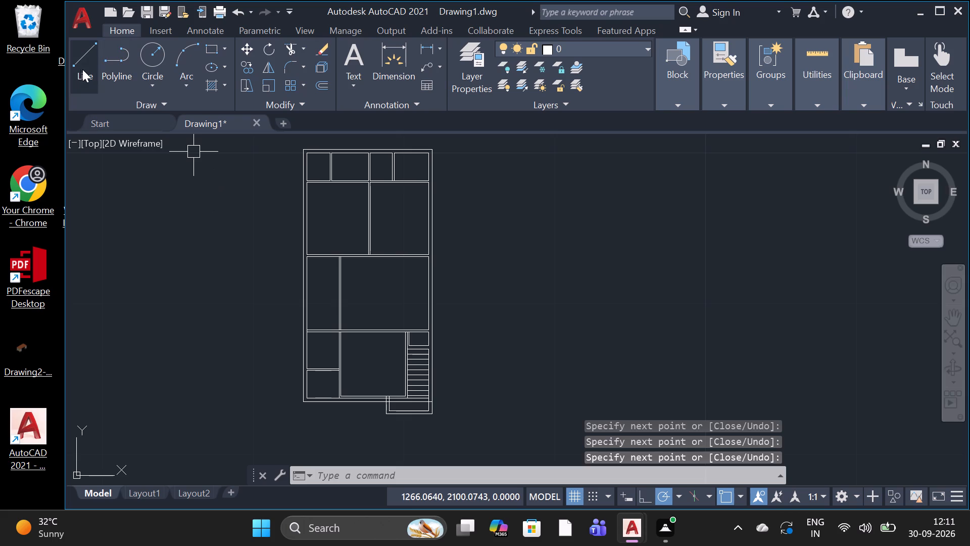
pyautogui.click(82, 69)
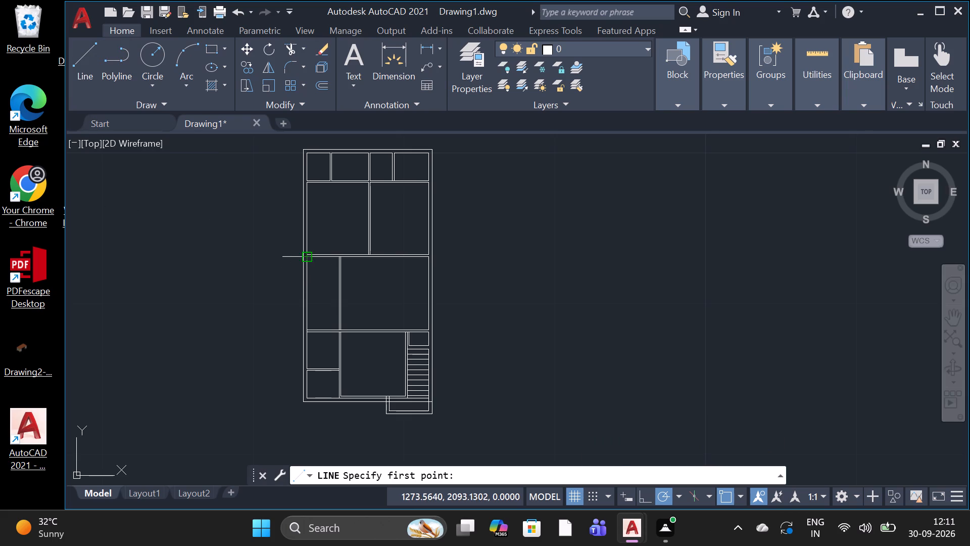
pyautogui.scroll(4, 309, 261)
pyautogui.click(292, 236)
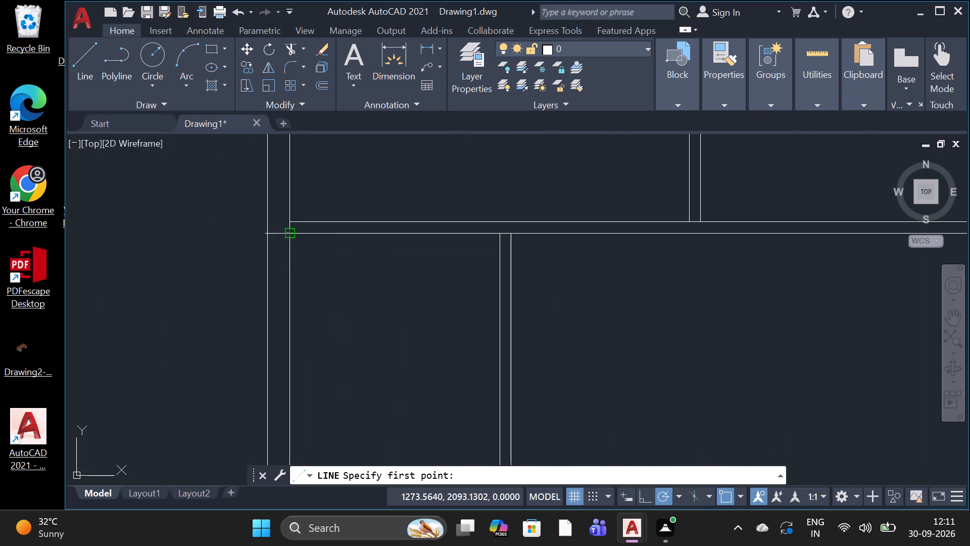
pyautogui.click(498, 237)
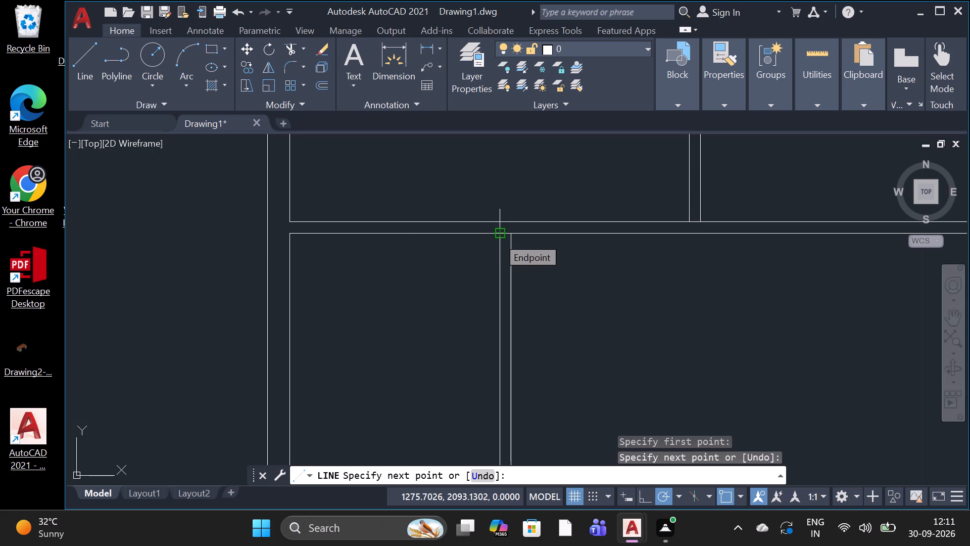
pyautogui.press('space')
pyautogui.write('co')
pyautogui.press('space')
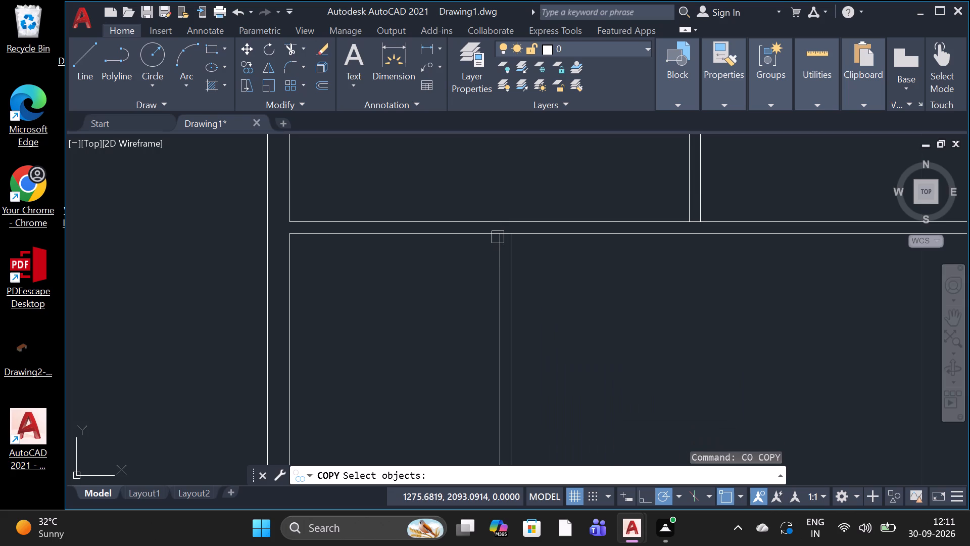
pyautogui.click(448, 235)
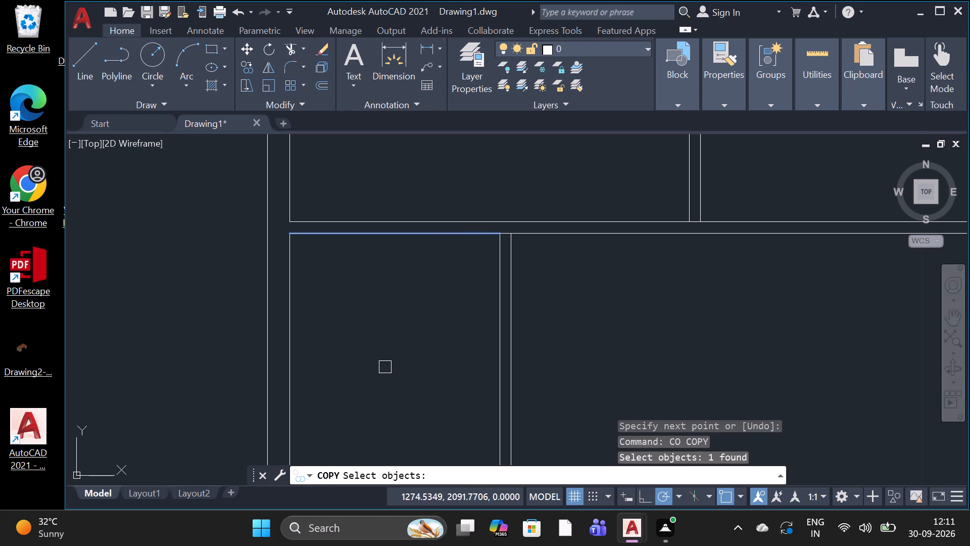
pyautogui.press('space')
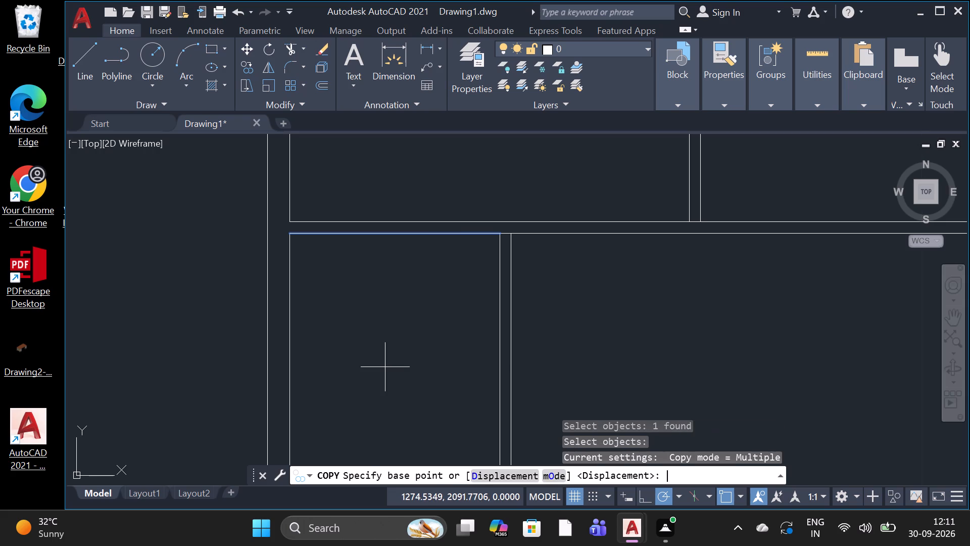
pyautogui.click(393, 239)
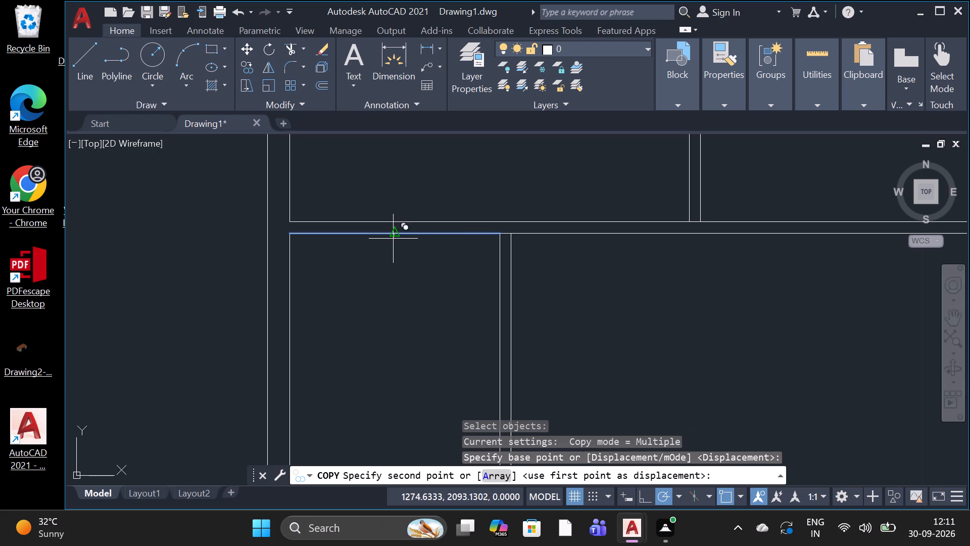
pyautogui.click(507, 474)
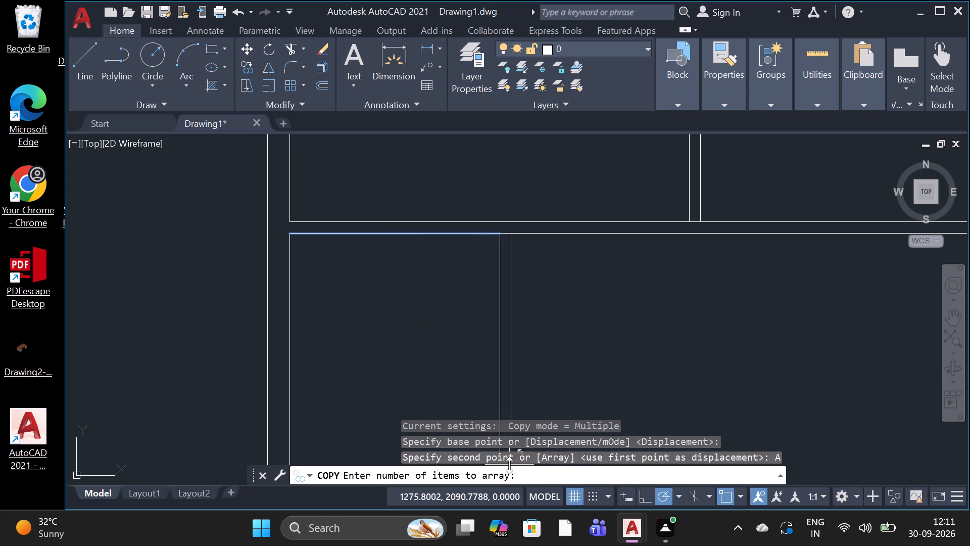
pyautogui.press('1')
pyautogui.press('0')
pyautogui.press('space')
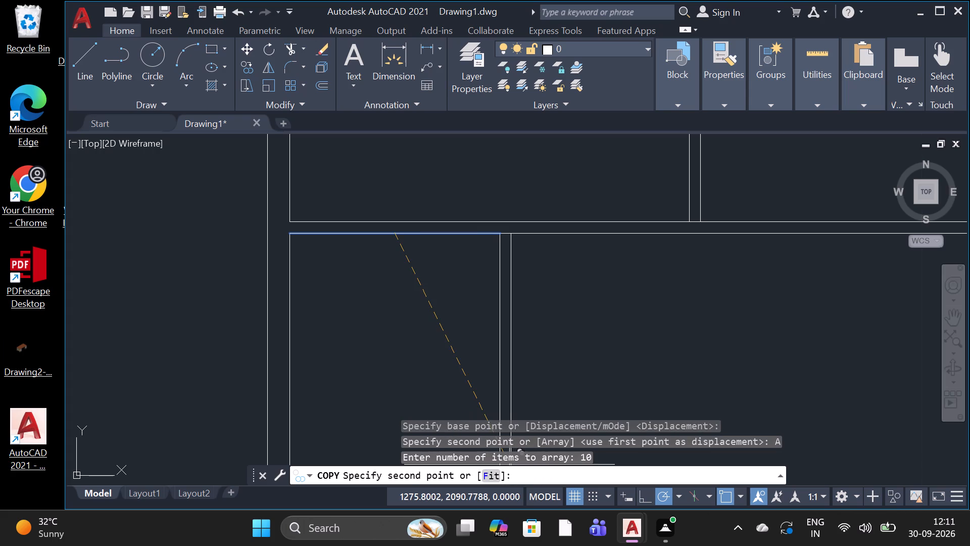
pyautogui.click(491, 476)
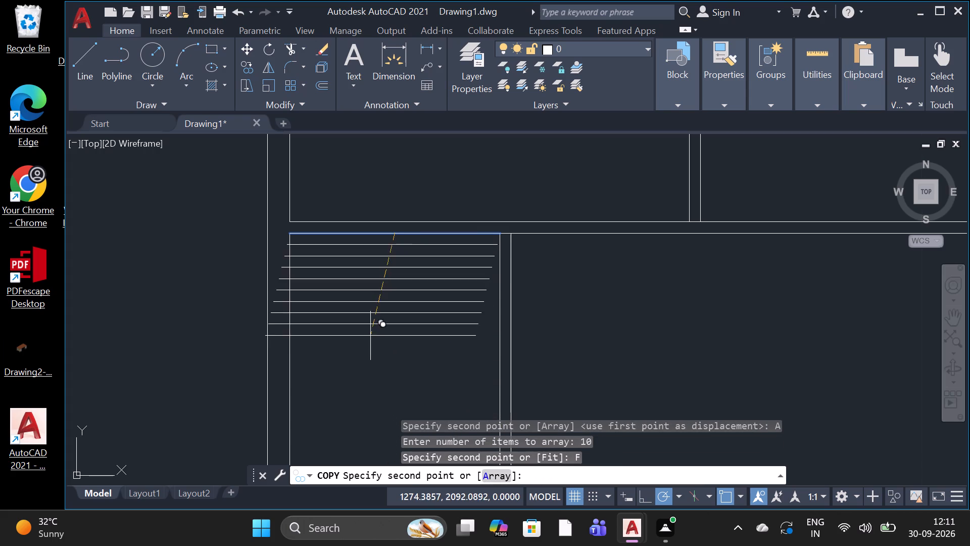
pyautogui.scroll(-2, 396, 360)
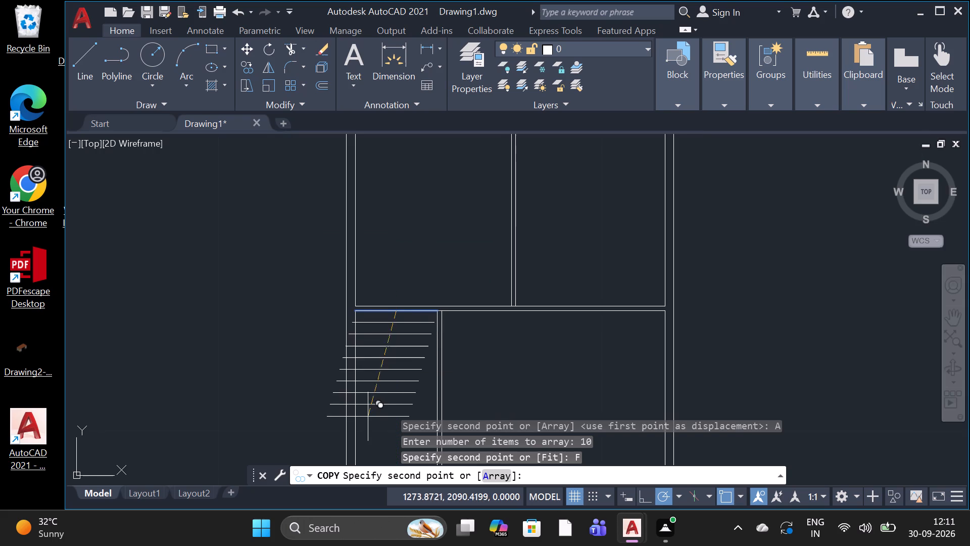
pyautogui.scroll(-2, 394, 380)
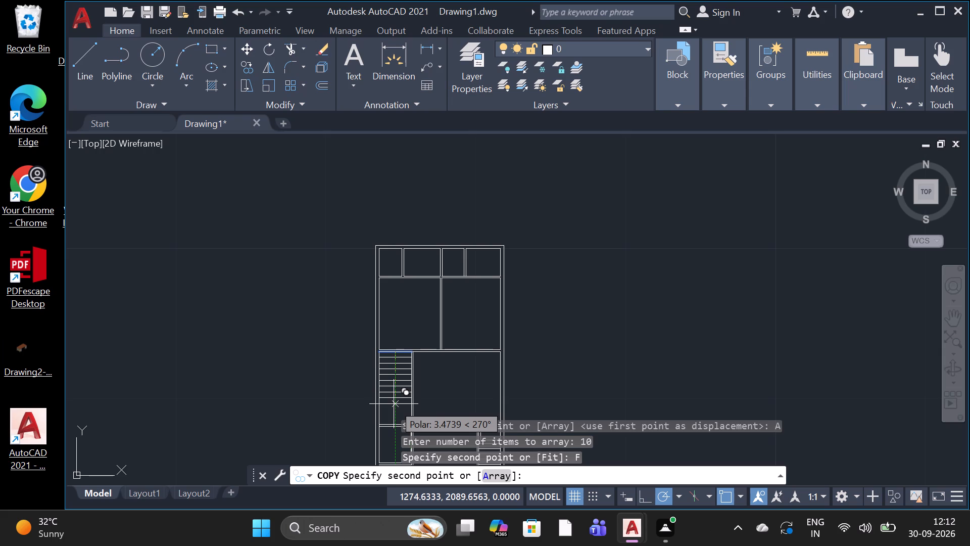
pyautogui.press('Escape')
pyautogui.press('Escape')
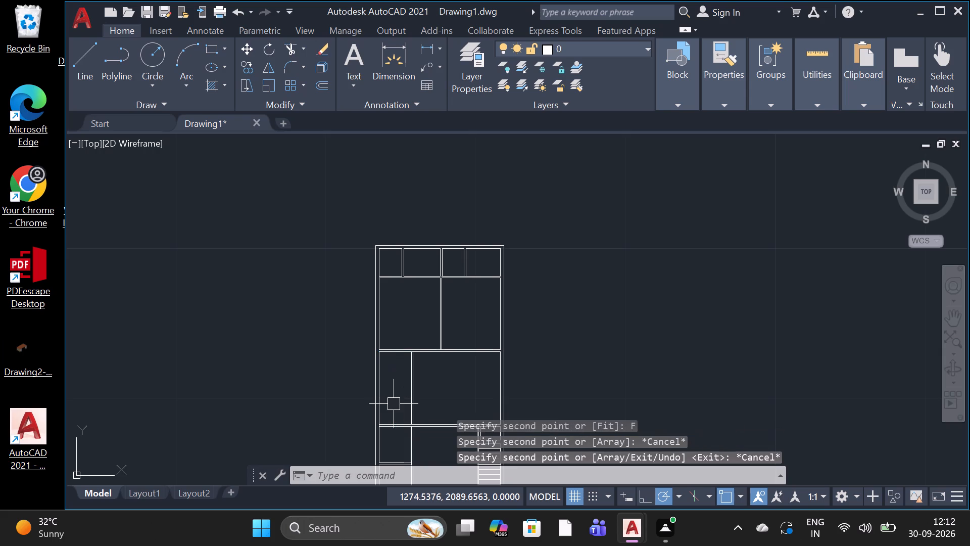
# Examine the floor plan's overall room layout, the southeast tread lines and projection, and the small room north of the treads.
pyautogui.scroll(-2, 405, 371)
pyautogui.scroll(2, 405, 407)
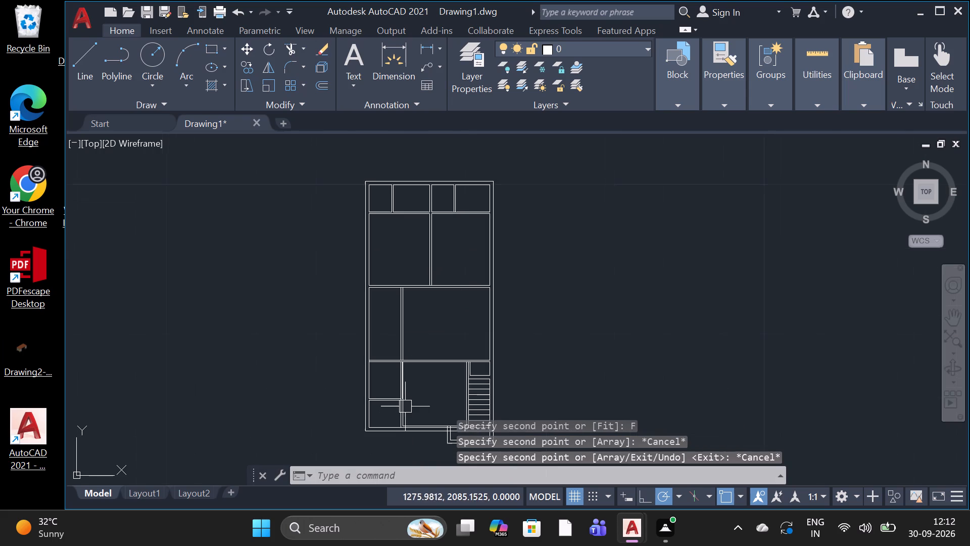
pyautogui.scroll(-2, 407, 401)
pyautogui.scroll(2, 435, 409)
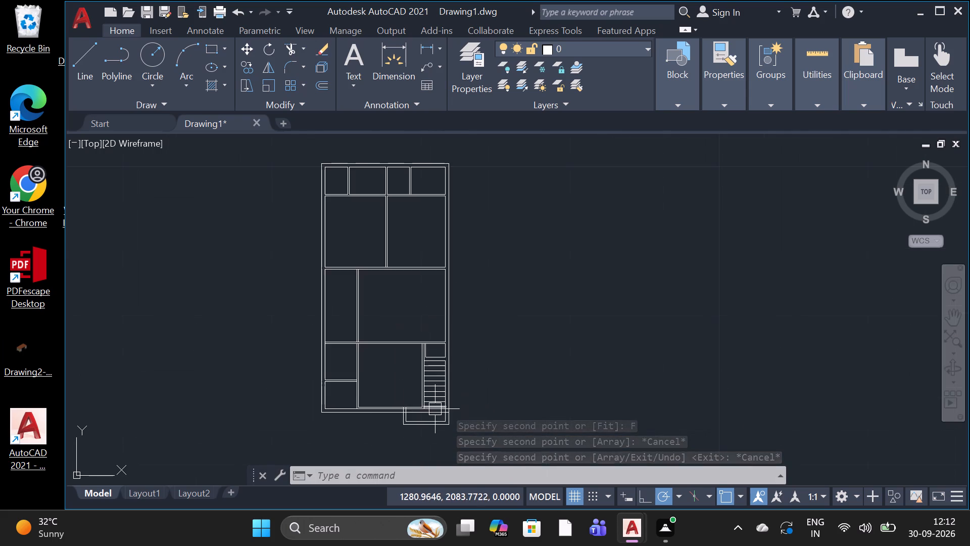
pyautogui.scroll(2, 435, 408)
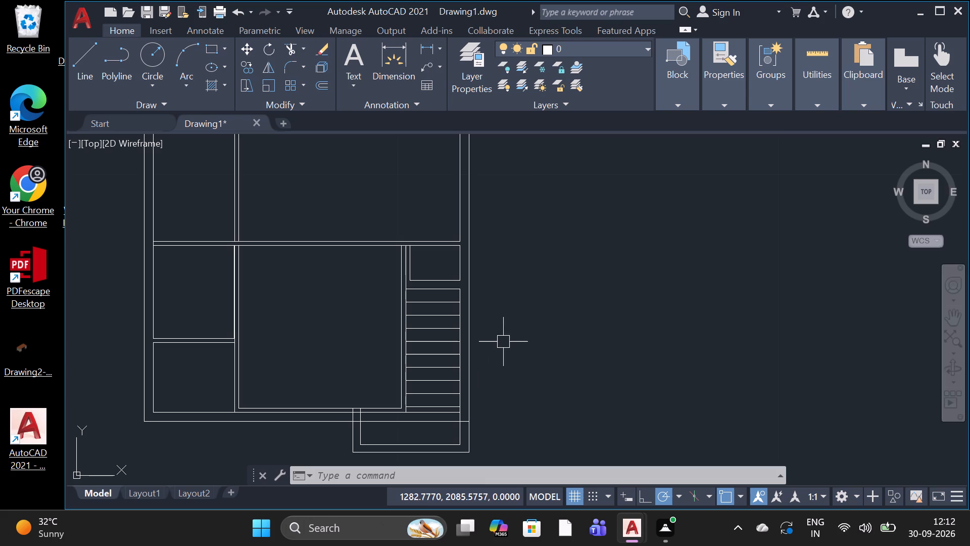
pyautogui.scroll(1, 511, 332)
pyautogui.scroll(-2, 511, 332)
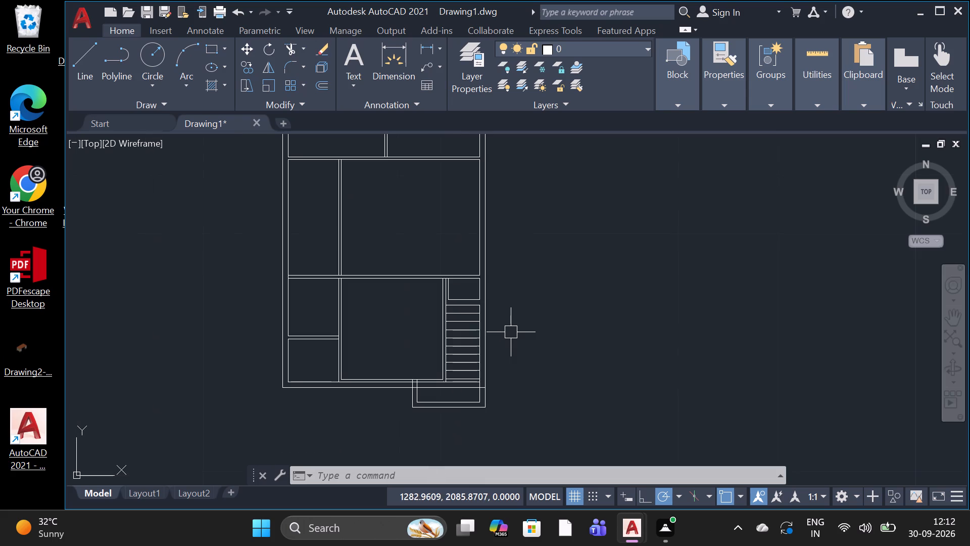
pyautogui.scroll(3, 455, 273)
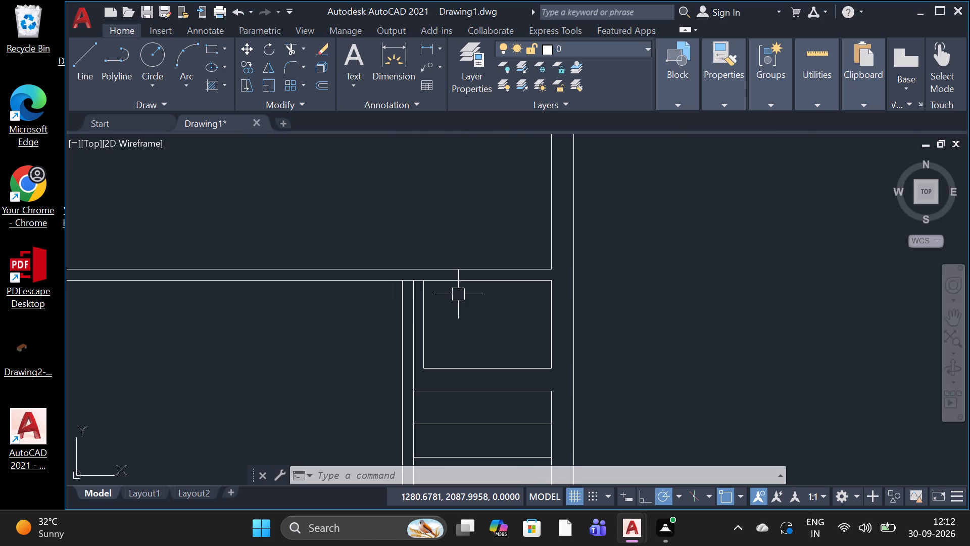
pyautogui.scroll(-5, 458, 294)
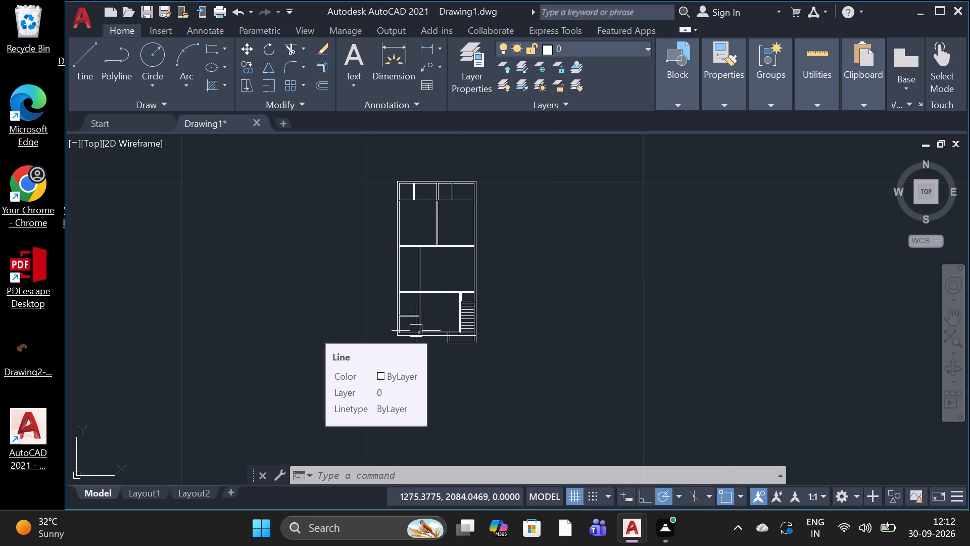
pyautogui.scroll(1, 445, 196)
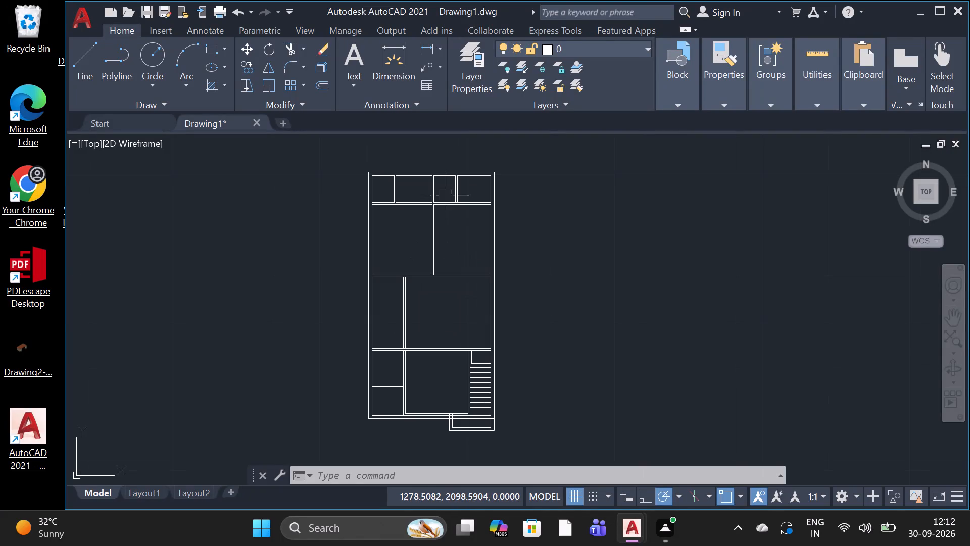
pyautogui.scroll(-1, 445, 196)
pyautogui.scroll(2, 517, 180)
pyautogui.scroll(-1, 482, 207)
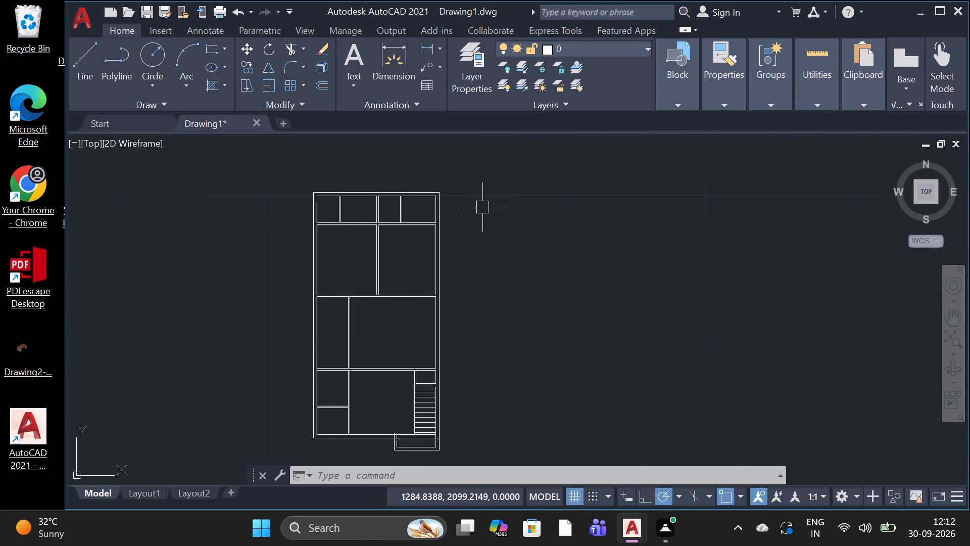
pyautogui.scroll(1, 419, 291)
pyautogui.scroll(-1, 419, 291)
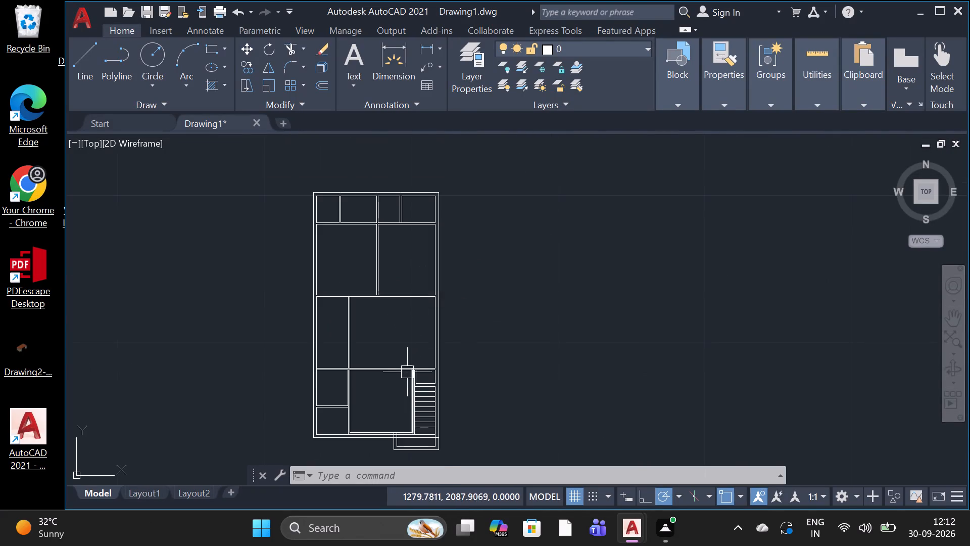
pyautogui.scroll(1, 407, 371)
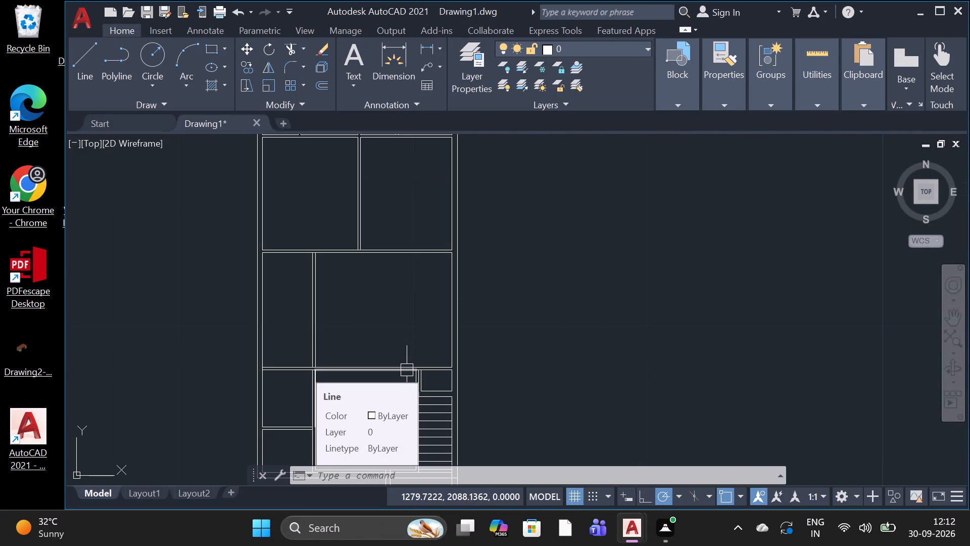
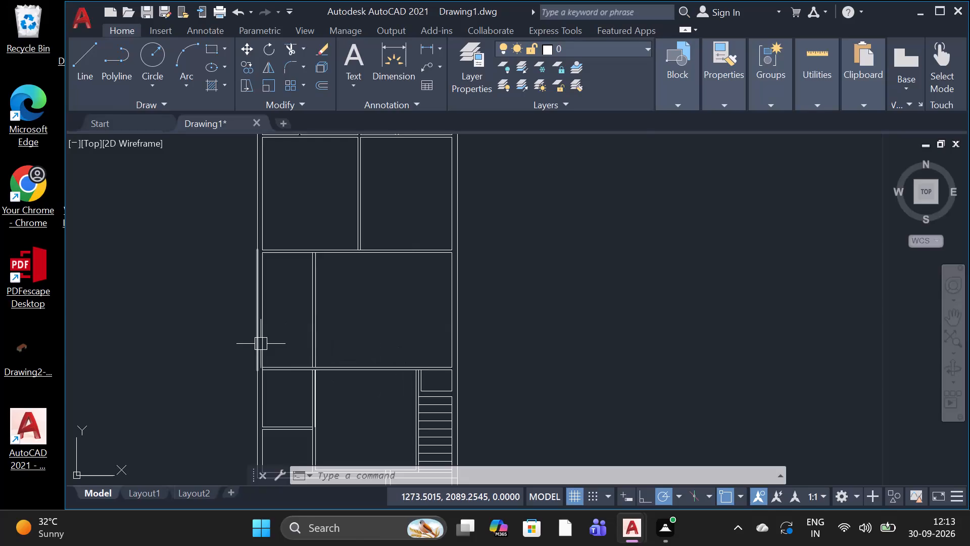
# Draw a closed rectangle 0.914 m wide and 0.23 m high with lines, in the empty space just east of the plan's northeast corner.
pyautogui.scroll(-2, 261, 344)
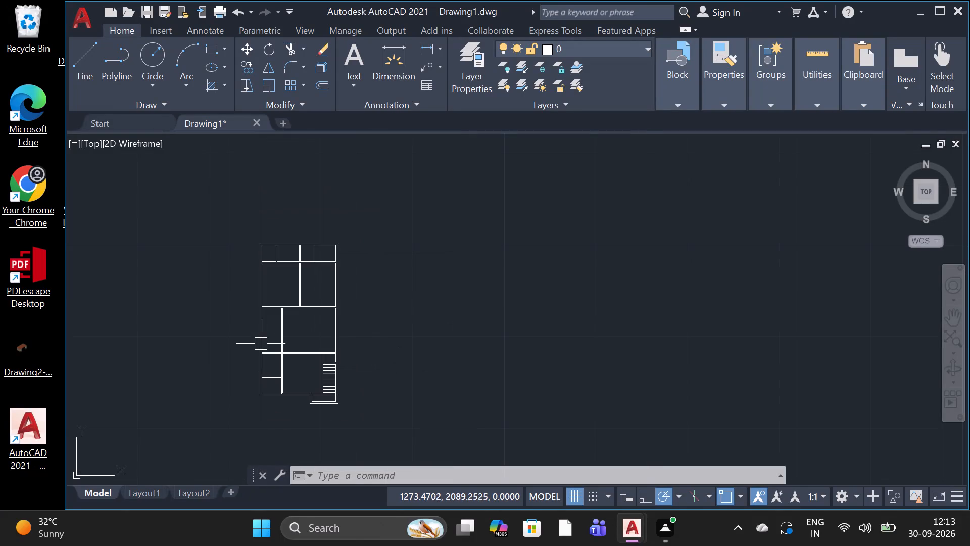
pyautogui.click(88, 48)
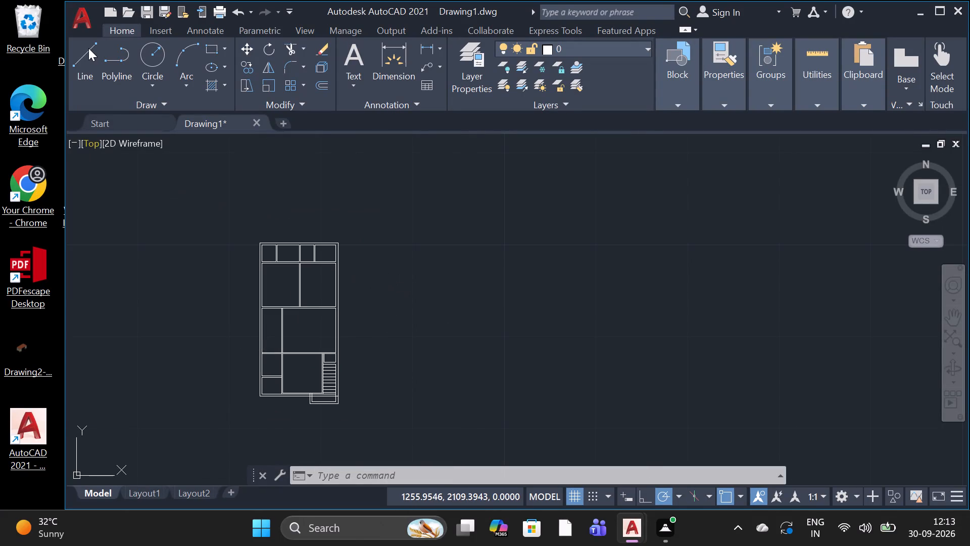
pyautogui.click(358, 257)
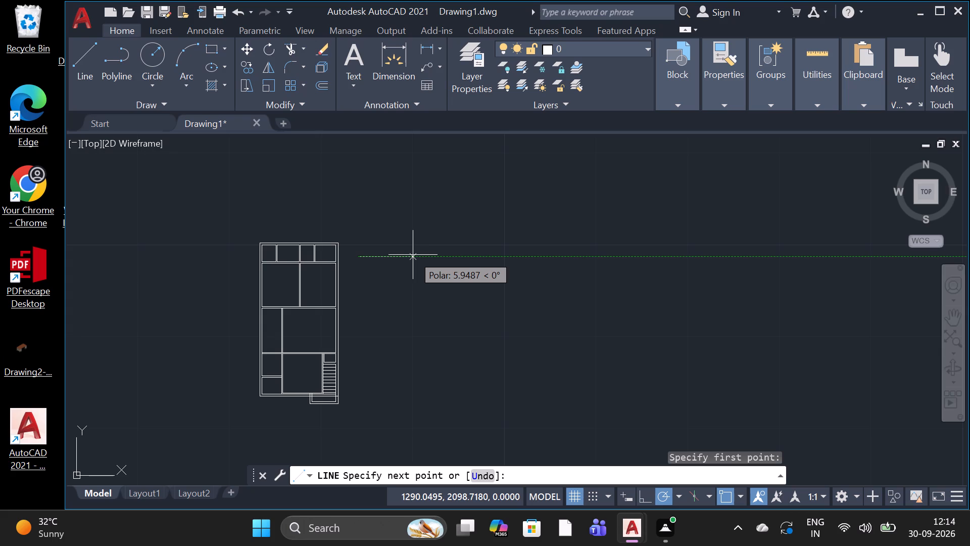
pyautogui.write('0.9')
pyautogui.press('1')
pyautogui.press('4')
pyautogui.press('space')
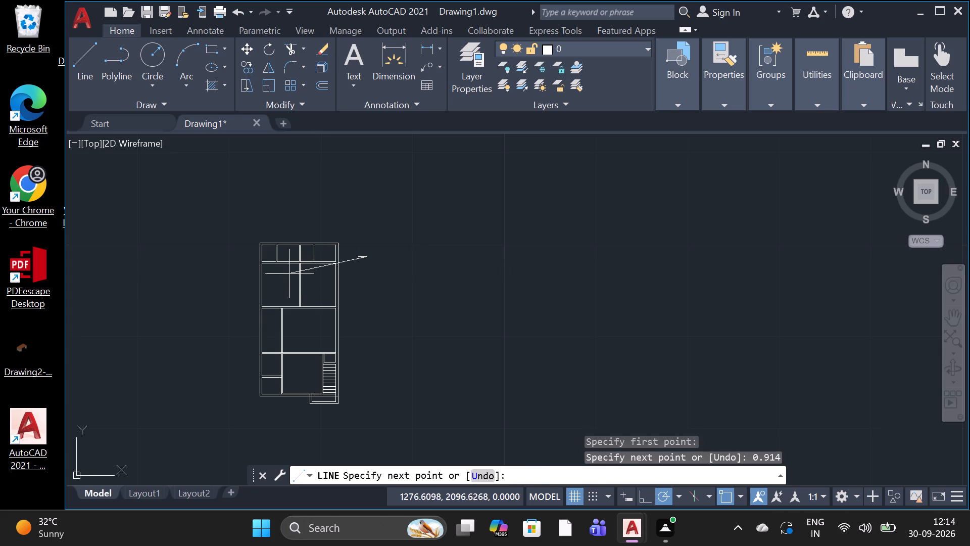
pyautogui.scroll(3, 301, 266)
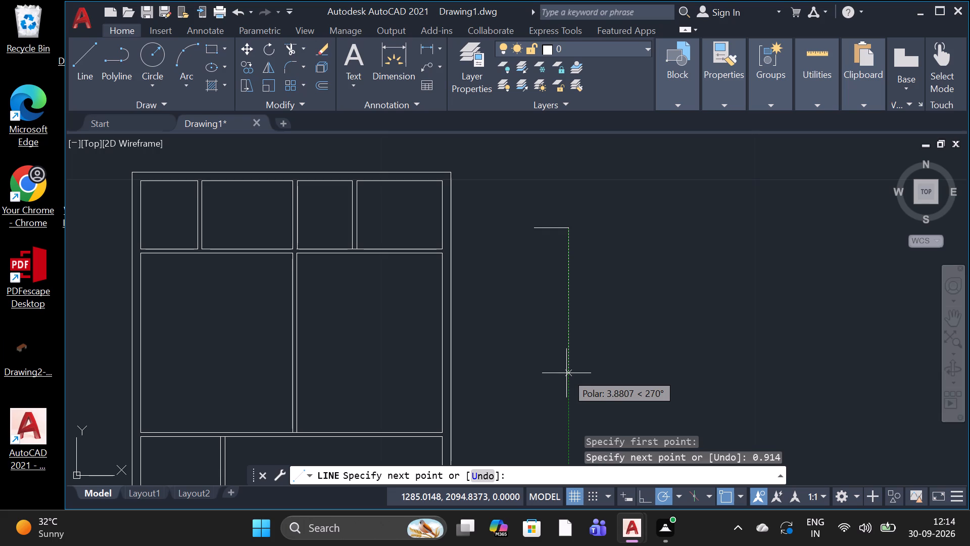
pyautogui.write('0.')
pyautogui.write('23')
pyautogui.press('space')
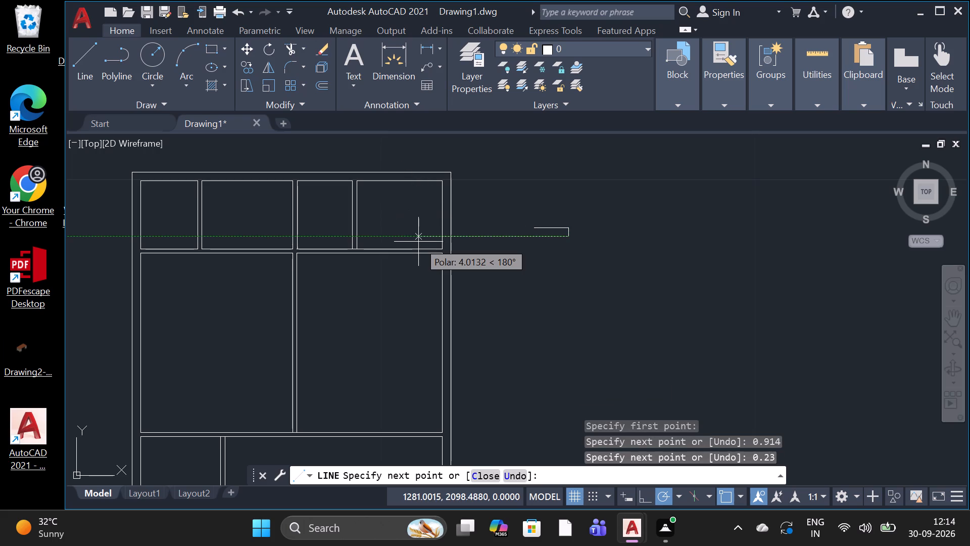
pyautogui.write('0.')
pyautogui.write('914')
pyautogui.press('space')
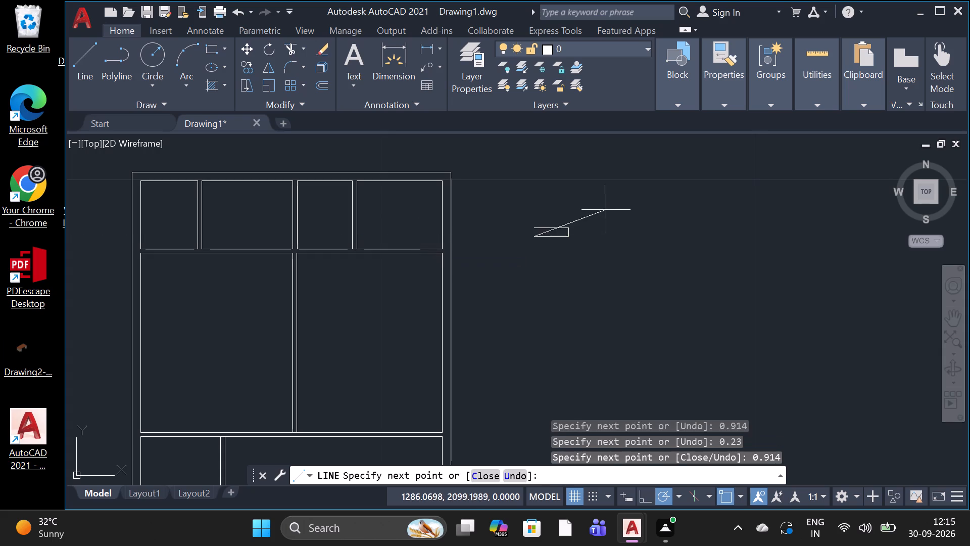
pyautogui.scroll(1, 527, 219)
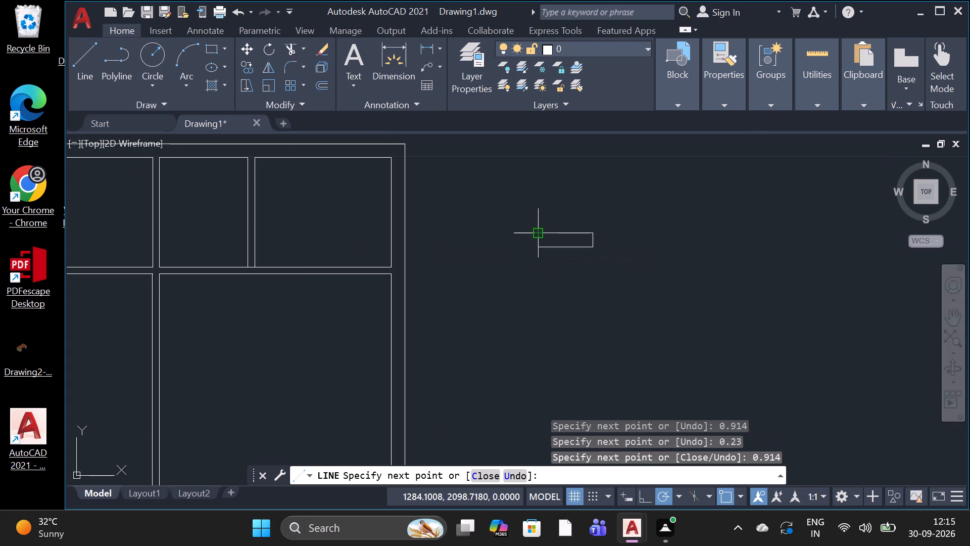
pyautogui.click(535, 235)
pyautogui.press('space')
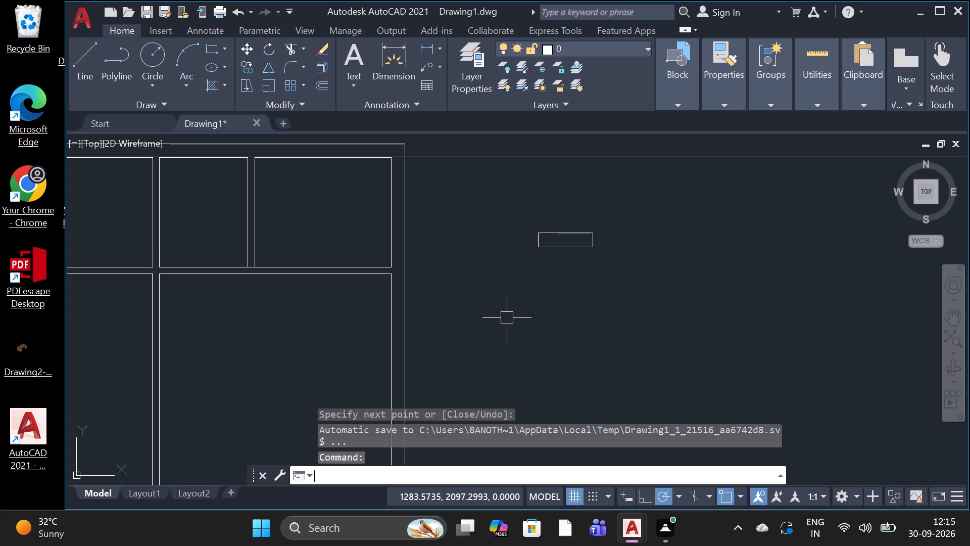
# Draw a horizontal centre line across the small rectangle, from its west side's midpoint to its east side's midpoint.
pyautogui.click(79, 45)
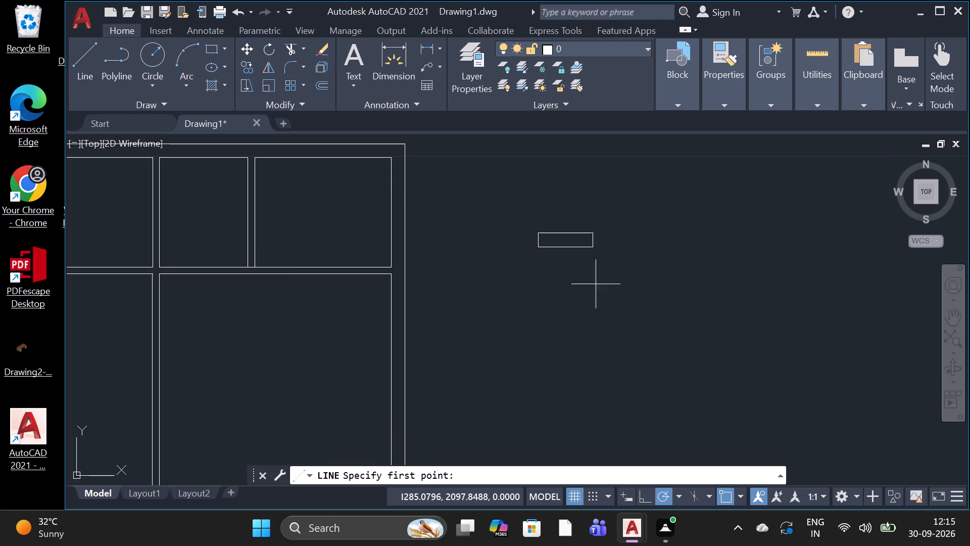
pyautogui.scroll(2, 540, 238)
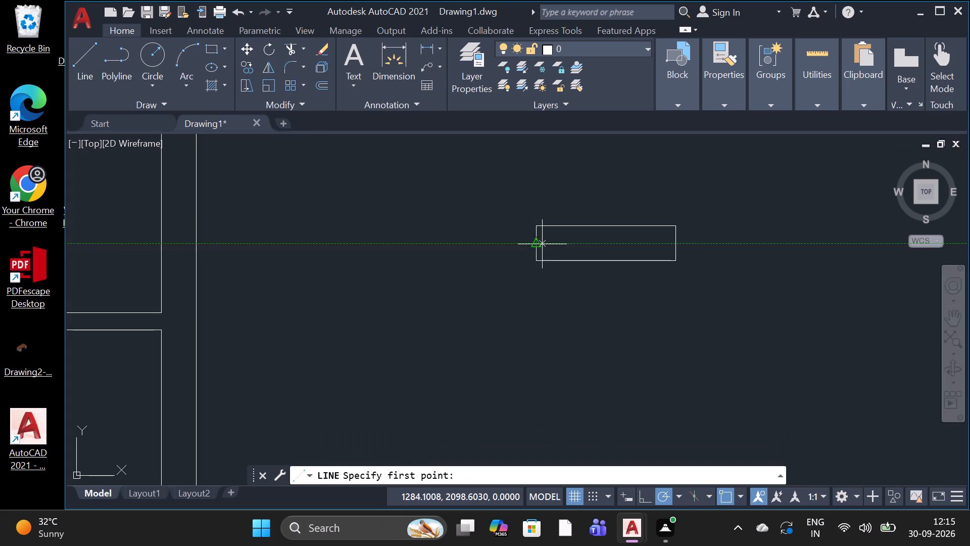
pyautogui.click(541, 247)
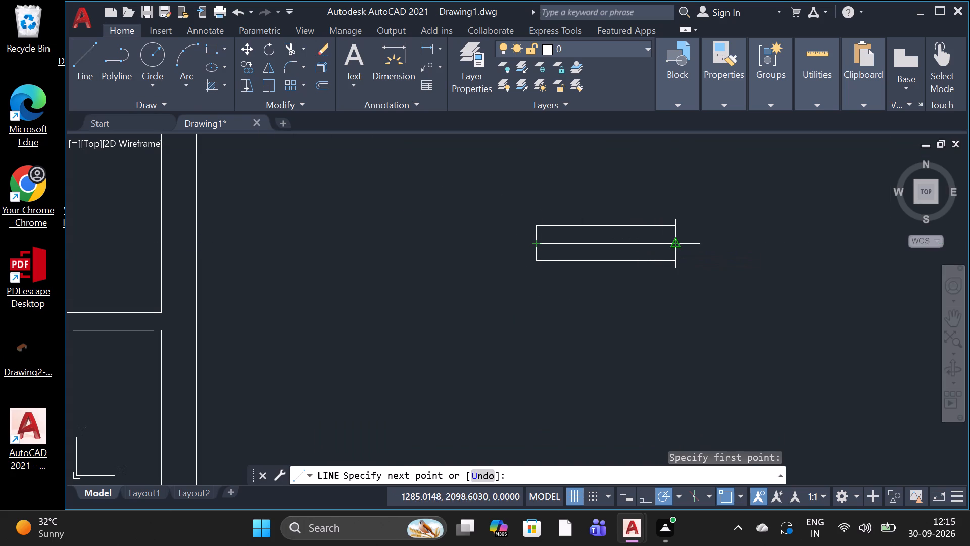
pyautogui.click(671, 241)
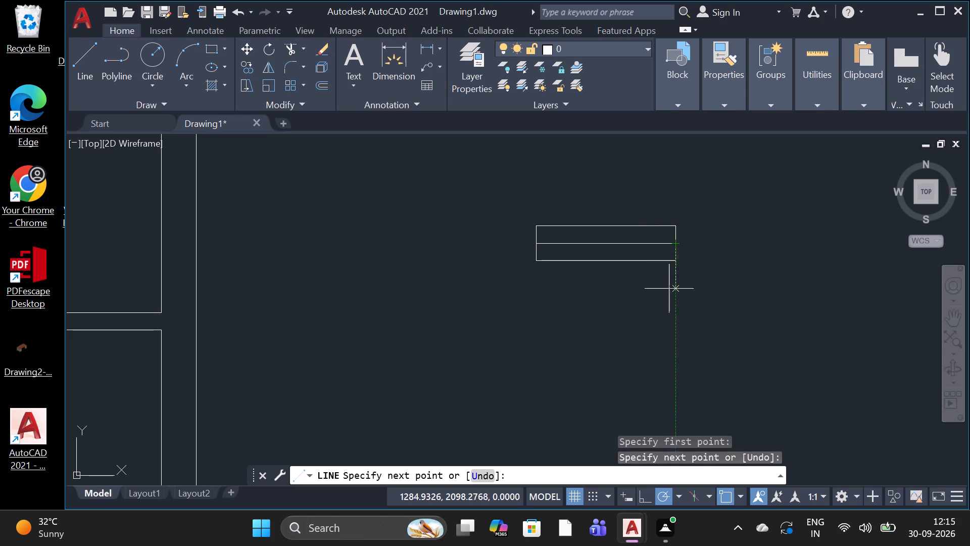
pyautogui.press('space')
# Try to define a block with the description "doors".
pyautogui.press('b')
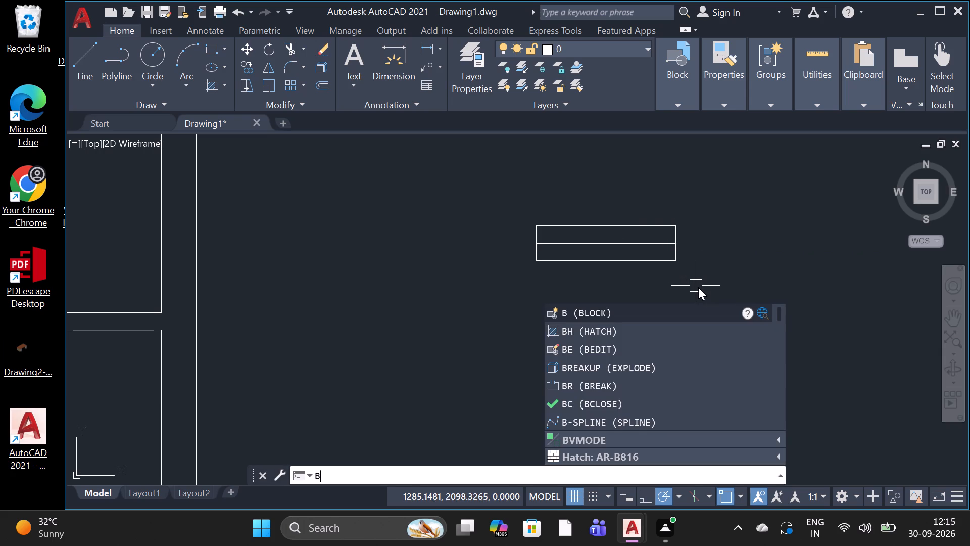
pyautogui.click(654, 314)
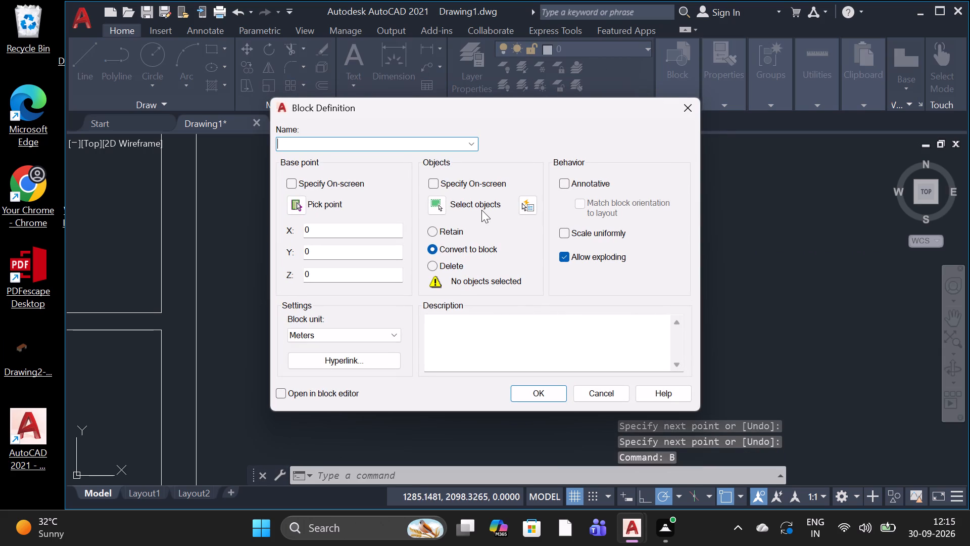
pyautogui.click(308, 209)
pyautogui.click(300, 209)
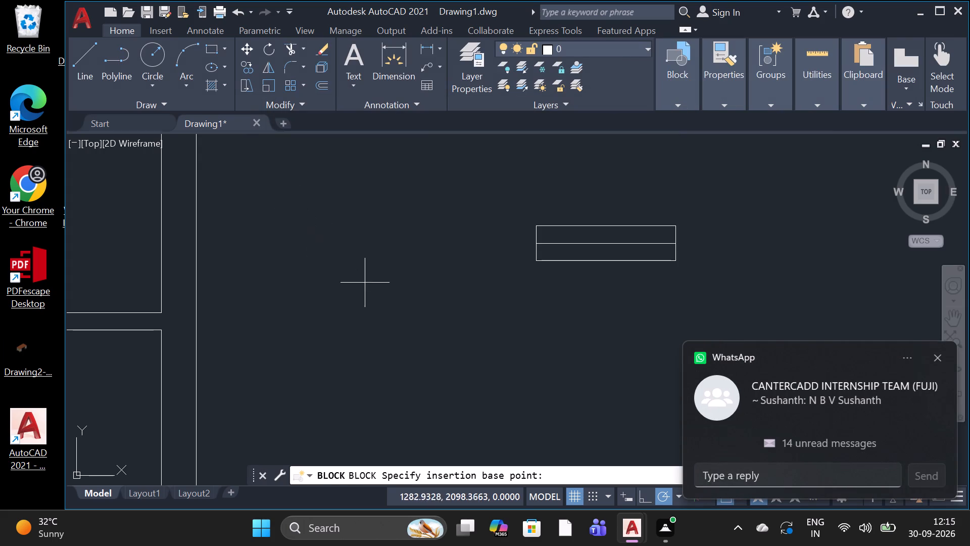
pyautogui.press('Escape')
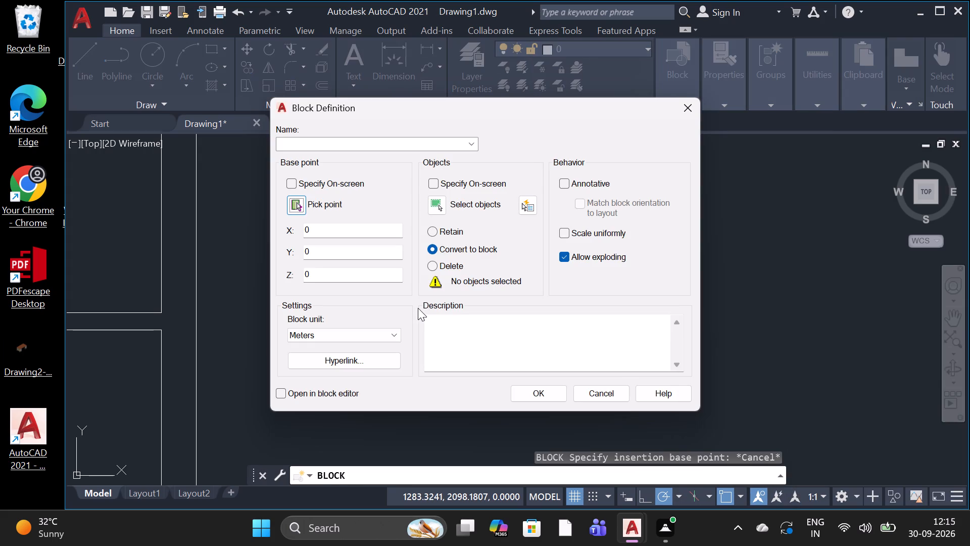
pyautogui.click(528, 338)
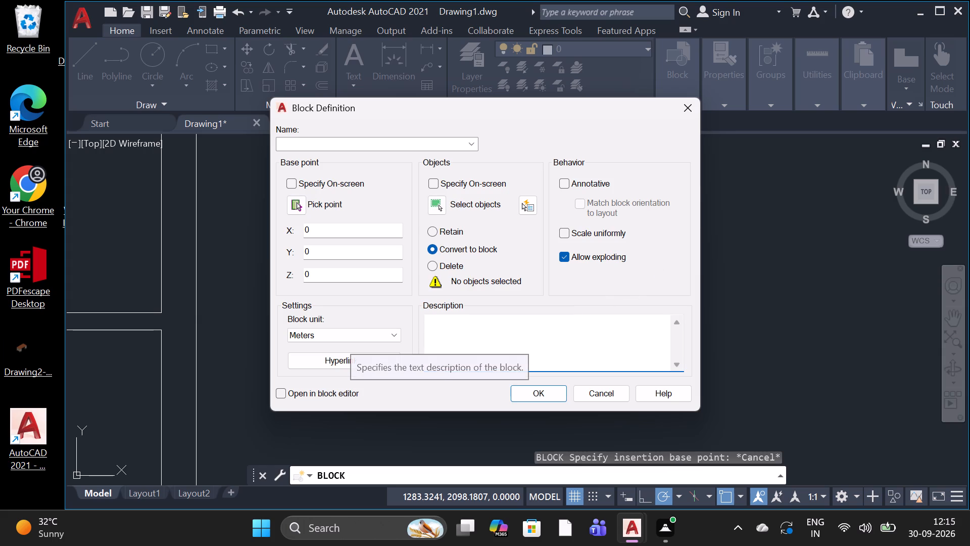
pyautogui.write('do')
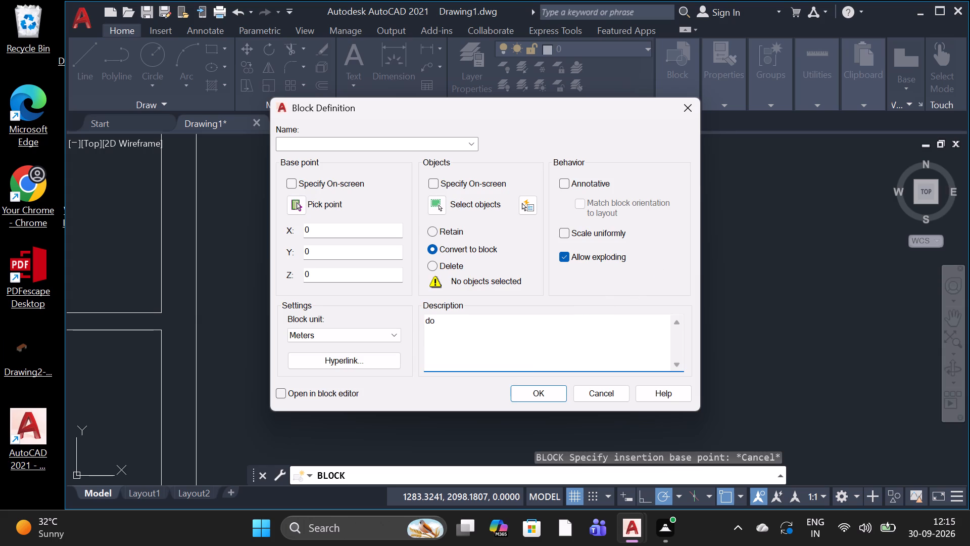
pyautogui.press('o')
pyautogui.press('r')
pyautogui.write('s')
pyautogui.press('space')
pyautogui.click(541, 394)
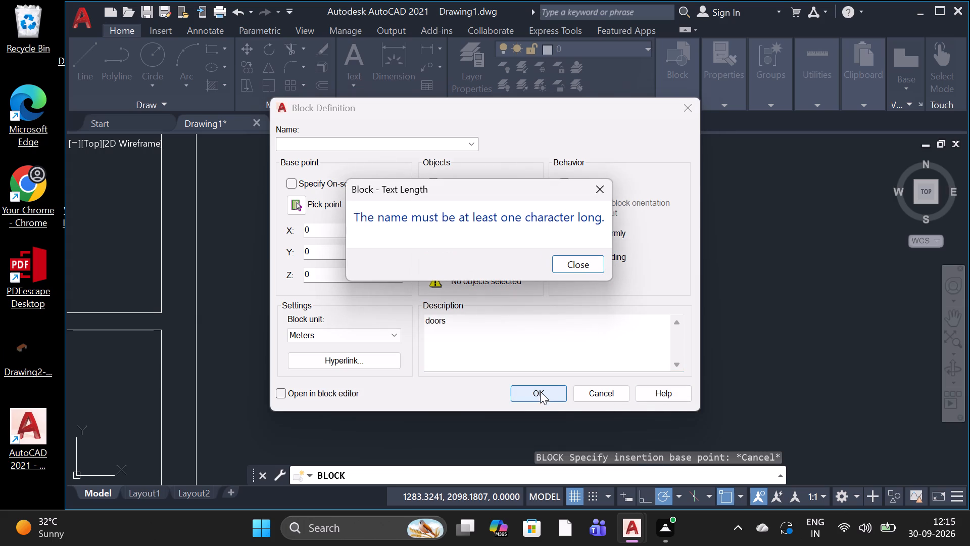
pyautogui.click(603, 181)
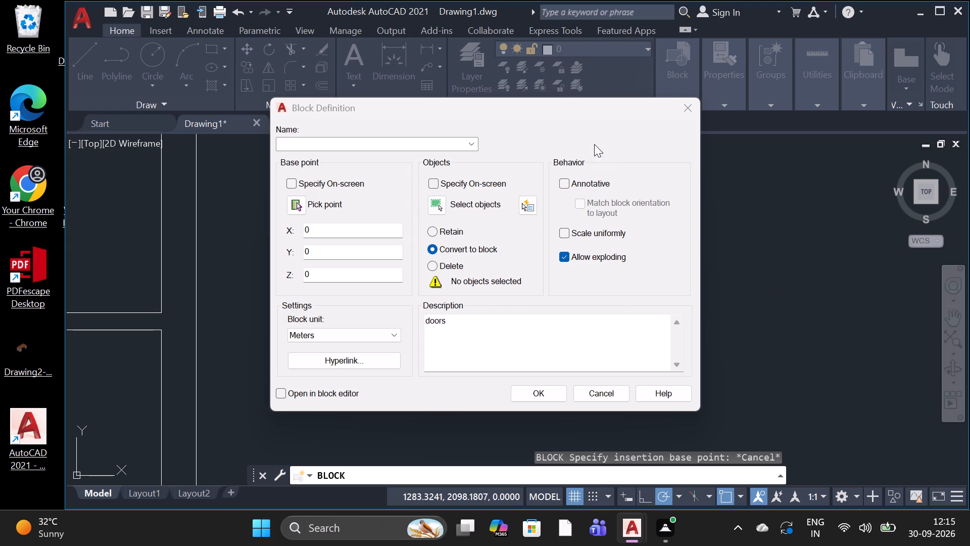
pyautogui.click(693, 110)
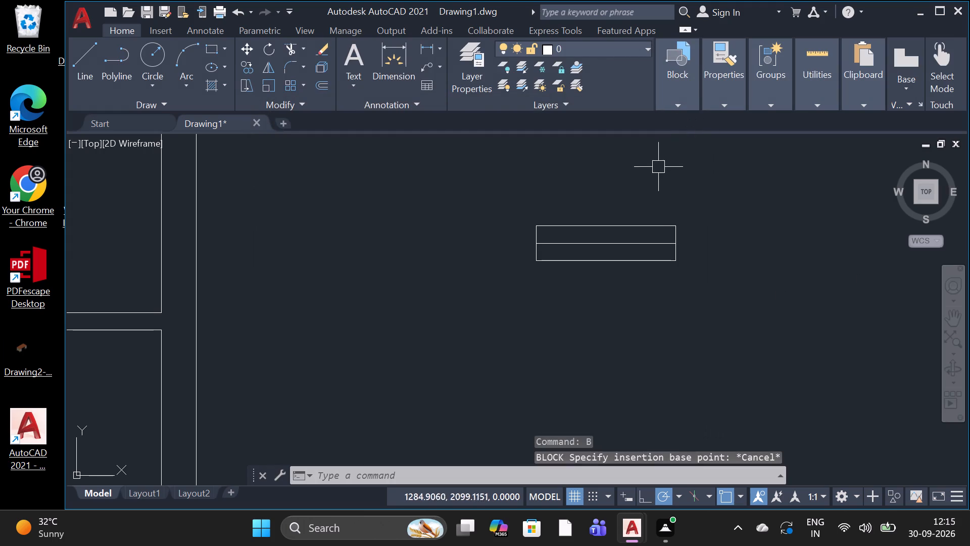
# Offset the small rectangle's horizontal centre line by 0.0127 m to both its north and south sides.
pyautogui.scroll(3, 613, 228)
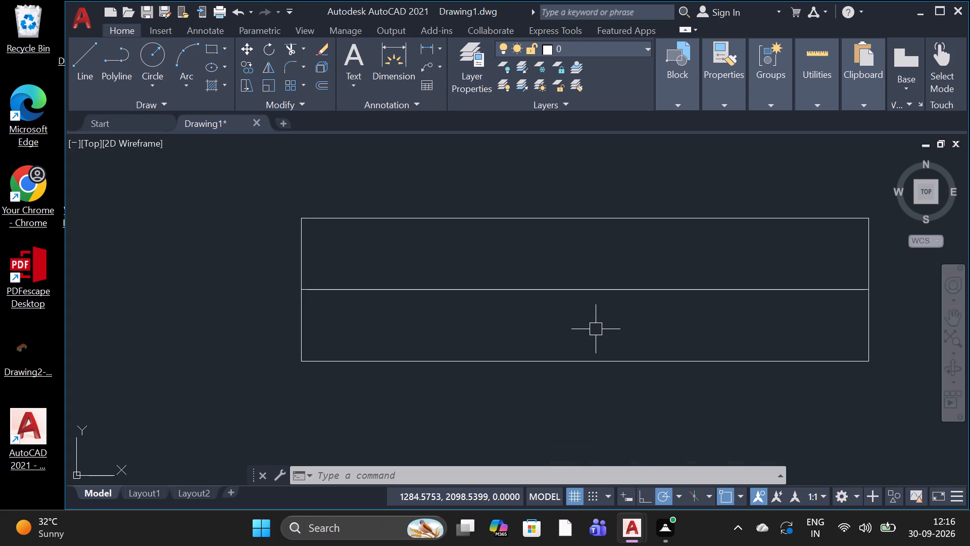
pyautogui.press('0')
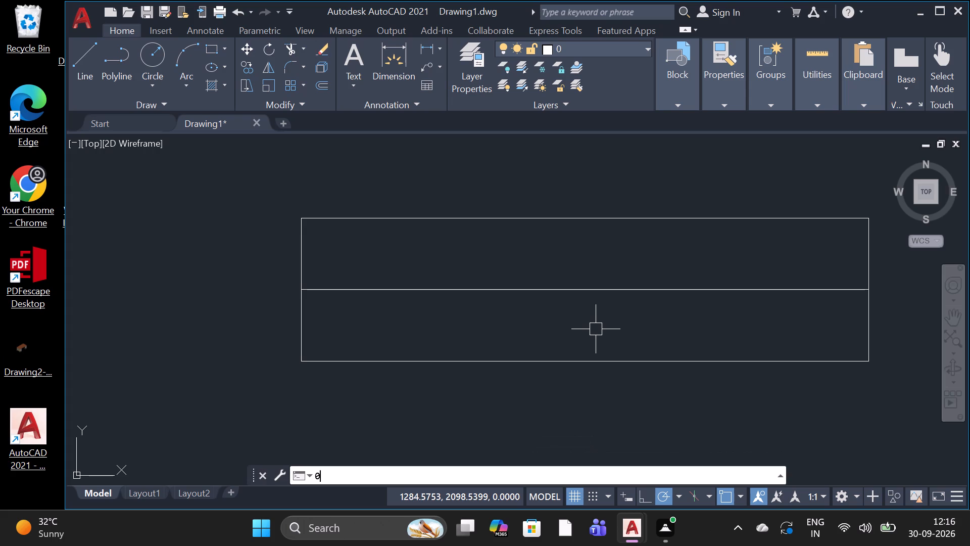
pyautogui.press('.')
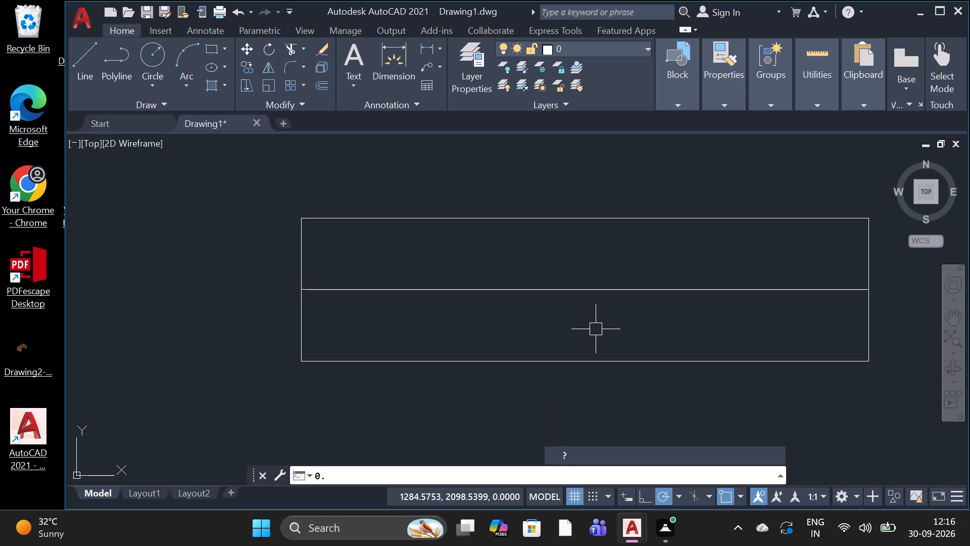
pyautogui.press('BackSpace')
pyautogui.press('BackSpace')
pyautogui.write('of')
pyautogui.press('space')
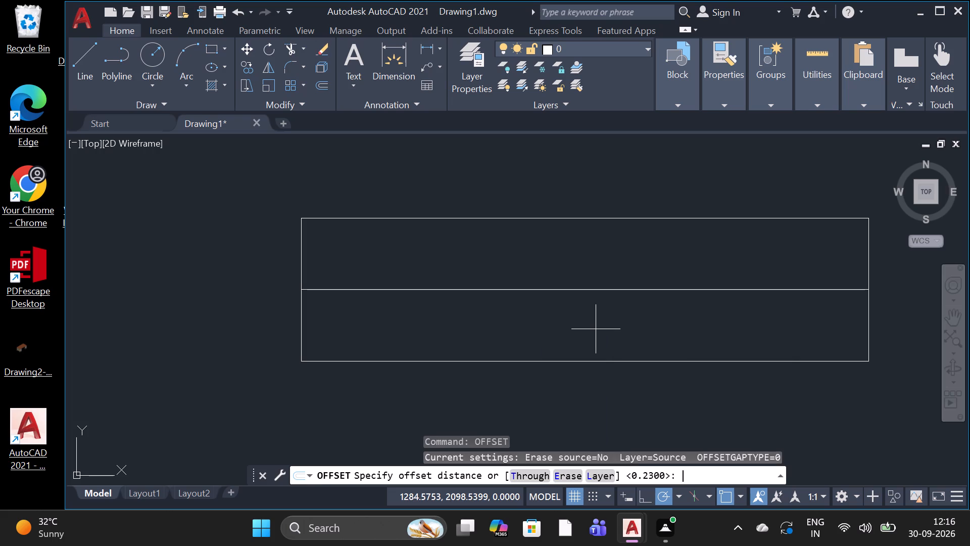
pyautogui.write('0.')
pyautogui.press('0')
pyautogui.press('2')
pyautogui.write('12')
pyautogui.press('7')
pyautogui.press('BackSpace')
pyautogui.press('BackSpace')
pyautogui.press('BackSpace')
pyautogui.press('BackSpace')
pyautogui.press('BackSpace')
pyautogui.press('0')
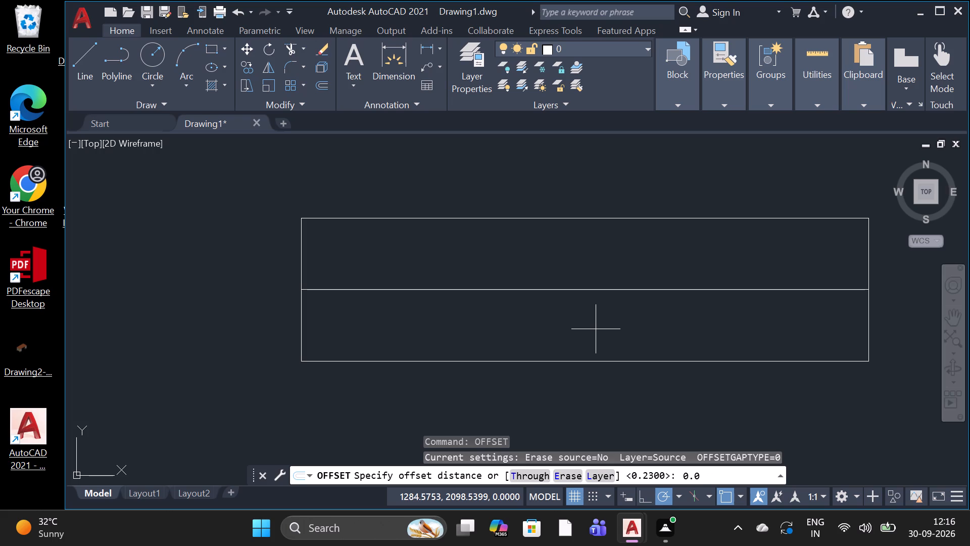
pyautogui.write('12')
pyautogui.press('7')
pyautogui.press('space')
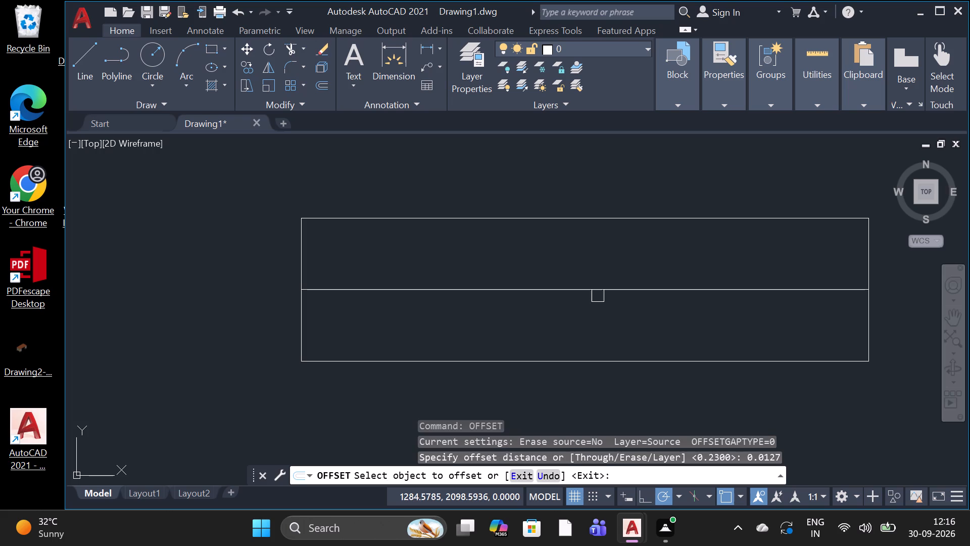
pyautogui.click(611, 285)
pyautogui.click(611, 269)
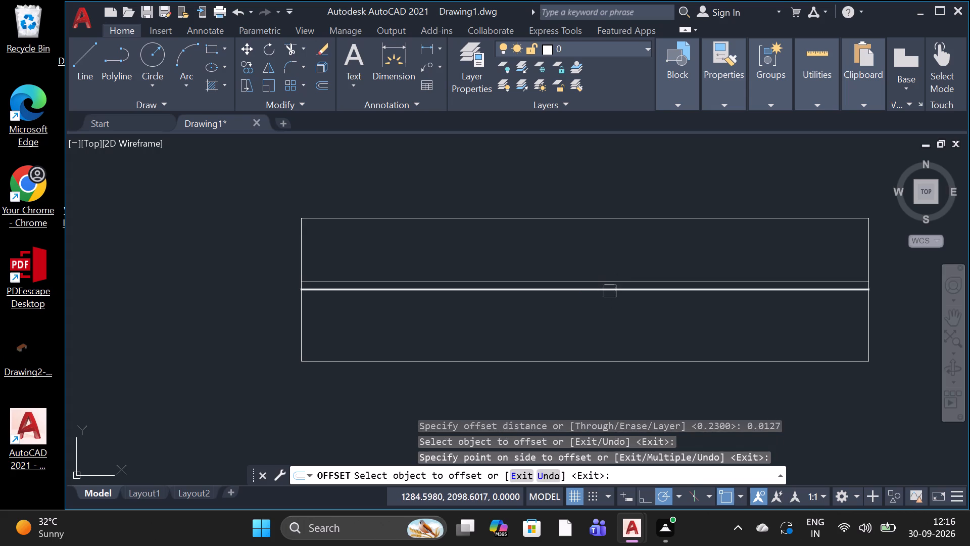
pyautogui.click(610, 291)
pyautogui.click(610, 317)
# Draw a line from the small rectangle's southwest corner 0.0508 m east along its base, continuing straight up to its north side.
pyautogui.click(90, 81)
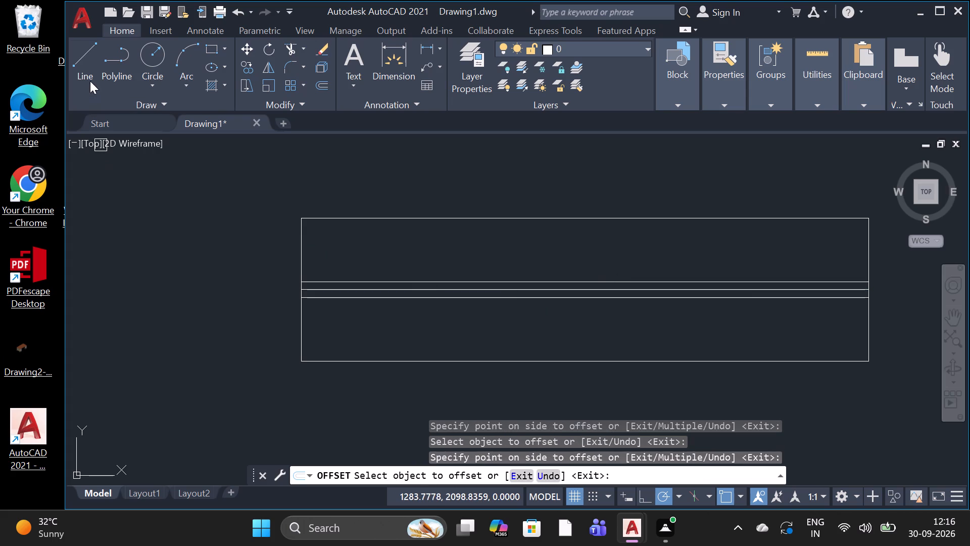
pyautogui.click(303, 359)
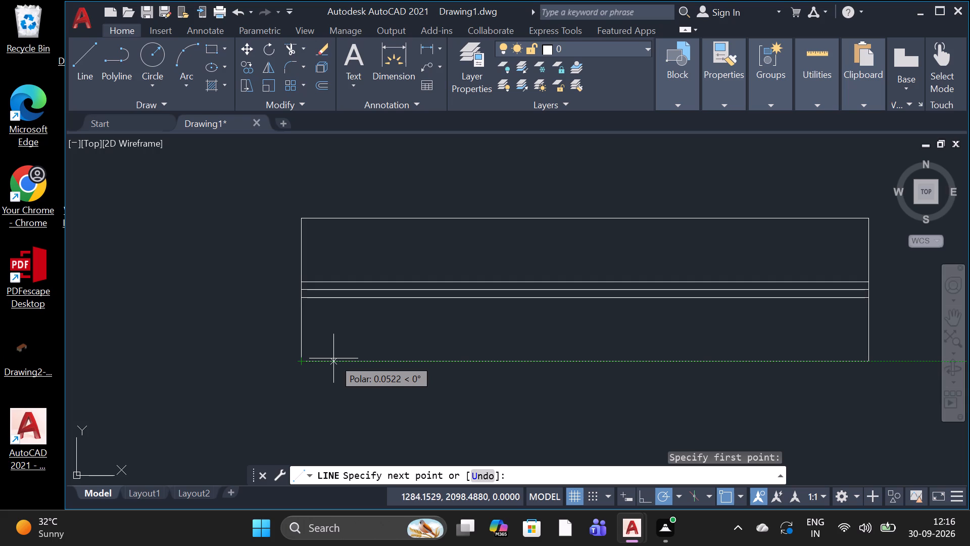
pyautogui.press('0')
pyautogui.press('.')
pyautogui.press('5')
pyautogui.press('0')
pyautogui.press('BackSpace')
pyautogui.press('BackSpace')
pyautogui.press('0')
pyautogui.press('5')
pyautogui.press('0')
pyautogui.press('5')
pyautogui.press('BackSpace')
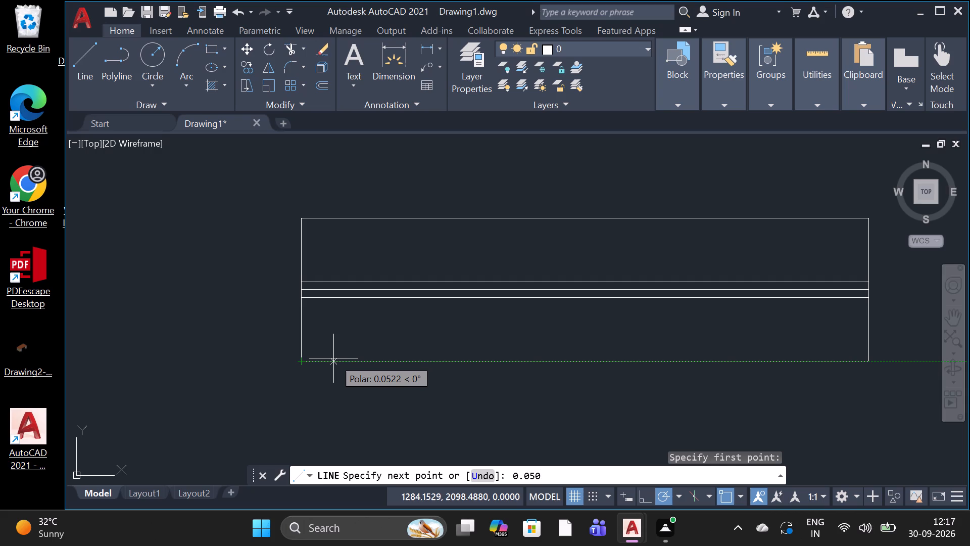
pyautogui.press('8')
pyautogui.press('space')
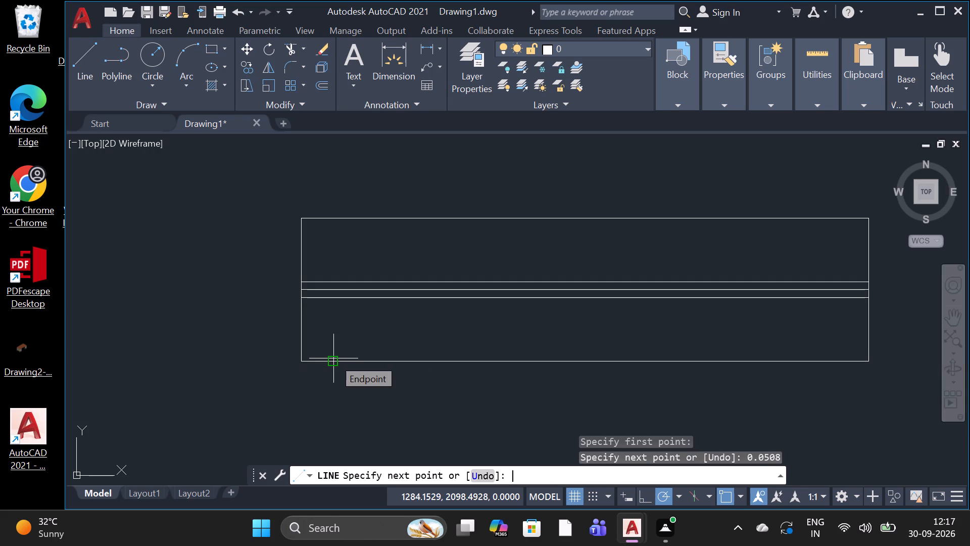
pyautogui.click(331, 216)
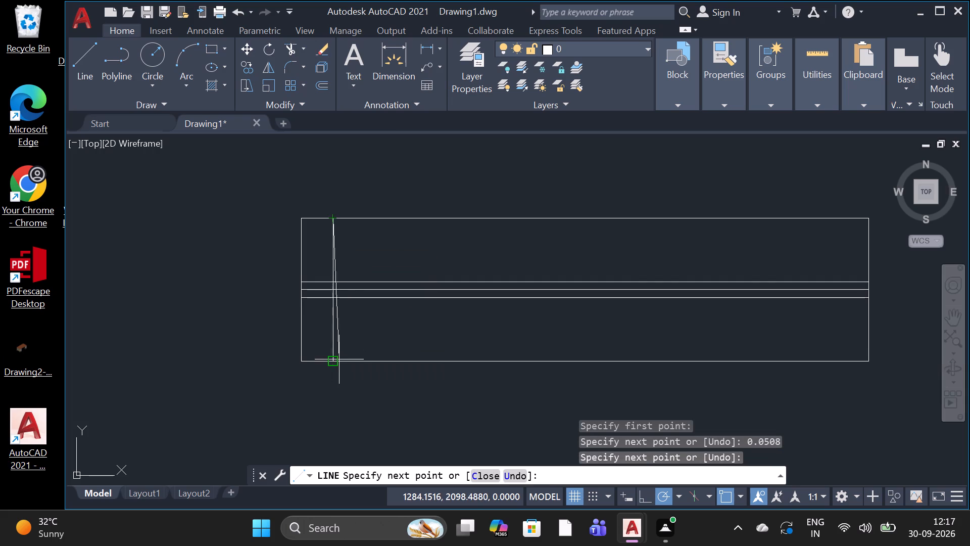
pyautogui.press('space')
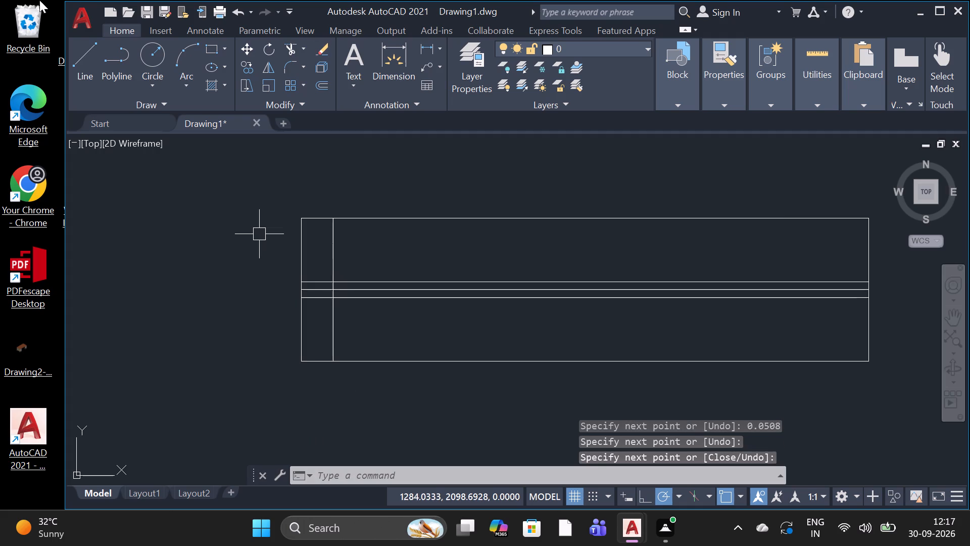
# Draw a line from the small rectangle's southeast corner 0.0508 m west along its base, continuing straight up to its north side.
pyautogui.click(91, 64)
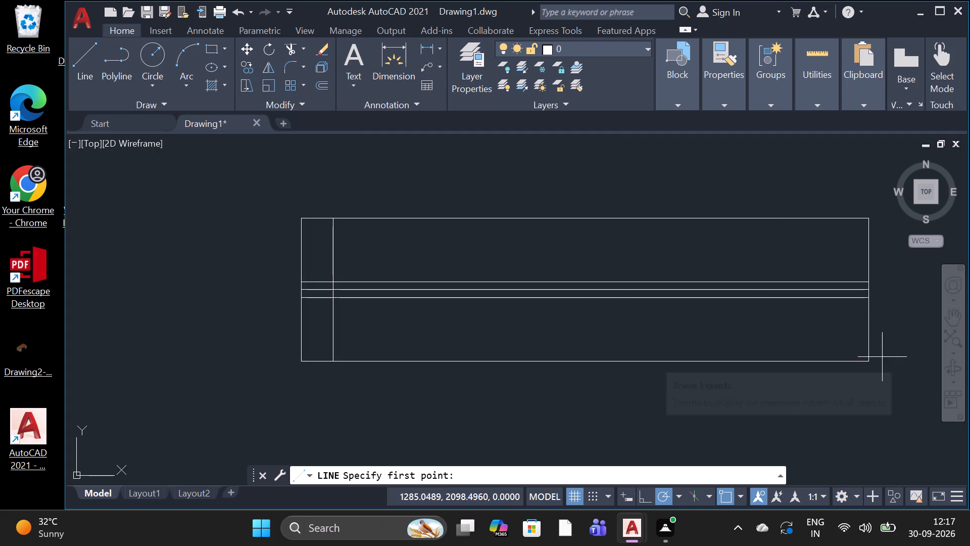
pyautogui.click(870, 358)
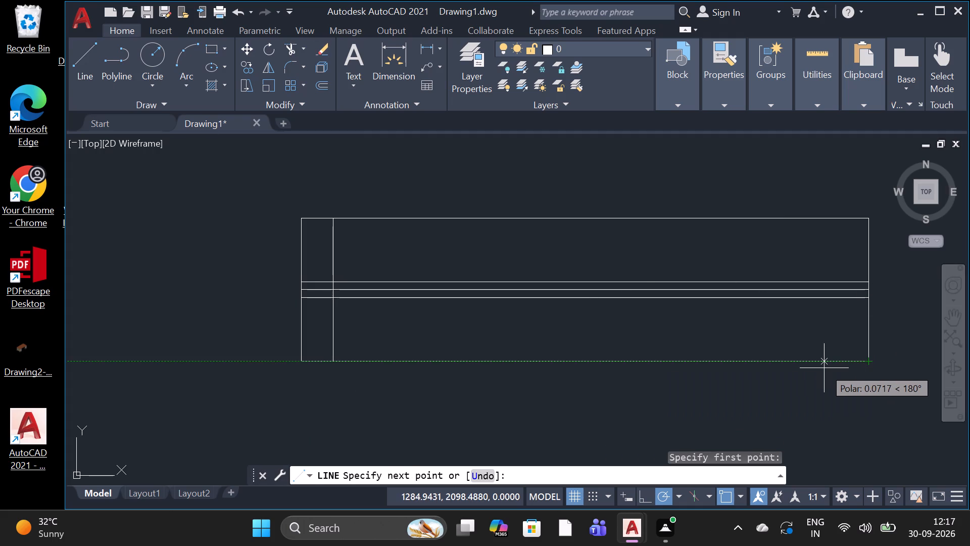
pyautogui.write('0.0')
pyautogui.write('508')
pyautogui.press('space')
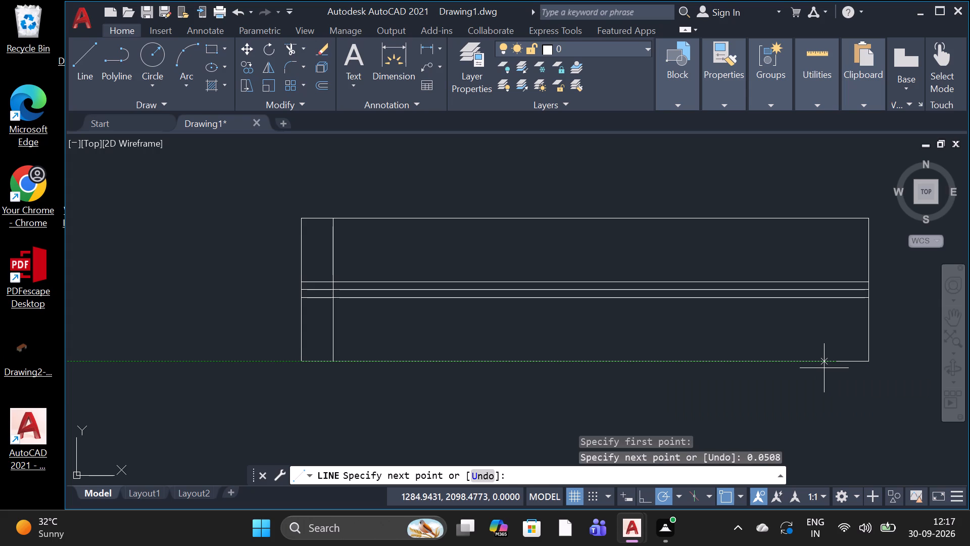
pyautogui.click(842, 216)
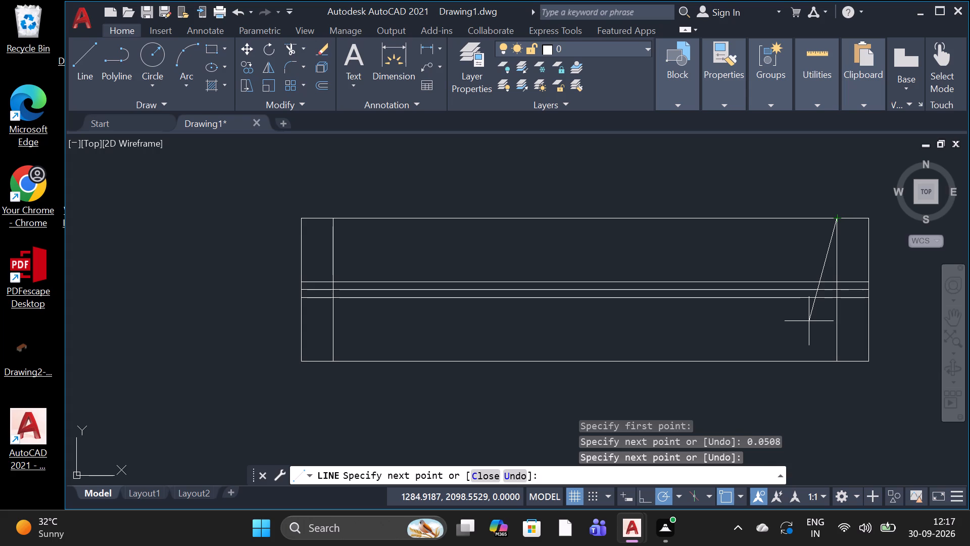
pyautogui.press('space')
# Create a polar array of the complete small rectangle symbol, centred on a free point just southwest of it.
pyautogui.press('a')
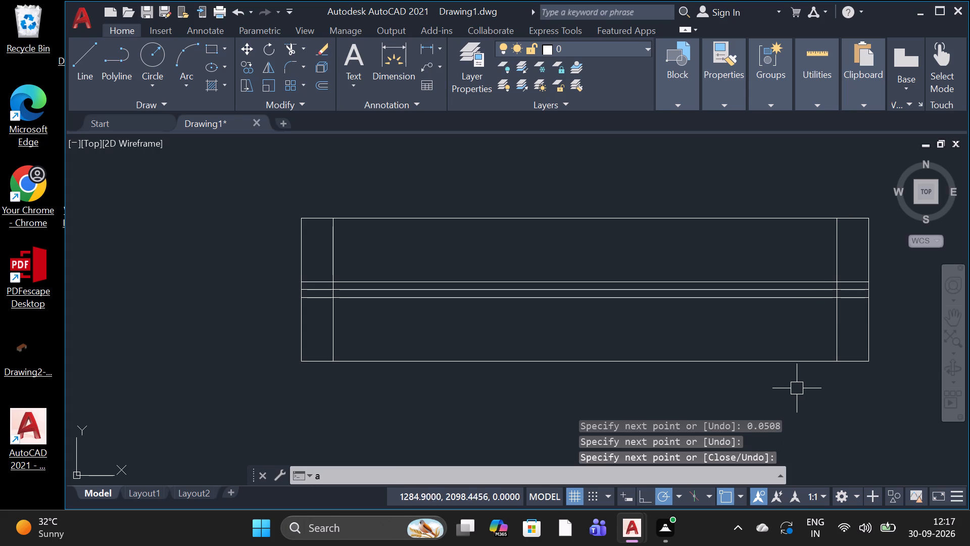
pyautogui.press('r')
pyautogui.press('space')
pyautogui.scroll(-1, 817, 358)
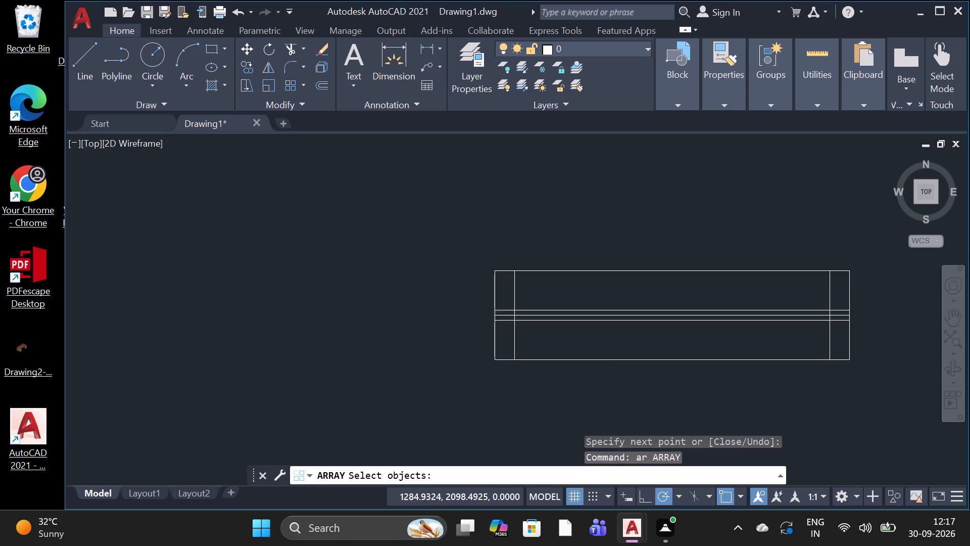
pyautogui.scroll(-2, 817, 358)
pyautogui.moveTo(864, 303); pyautogui.dragTo(860, 303)
pyautogui.click(643, 385)
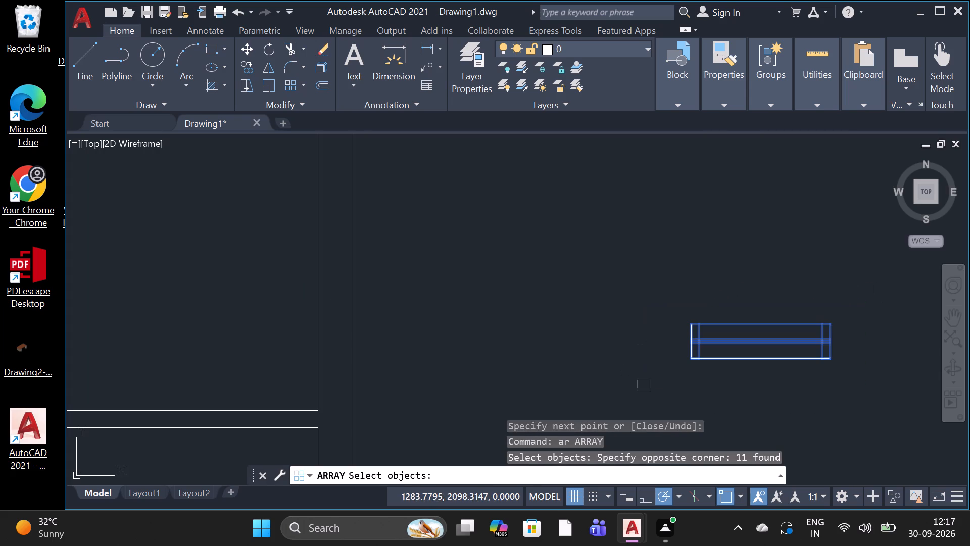
pyautogui.press('space')
pyautogui.click(655, 473)
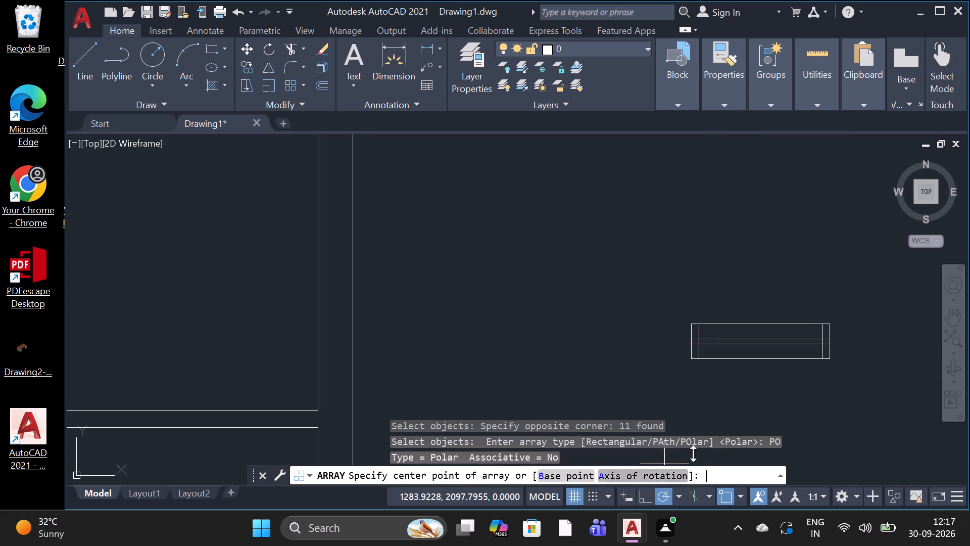
pyautogui.click(626, 374)
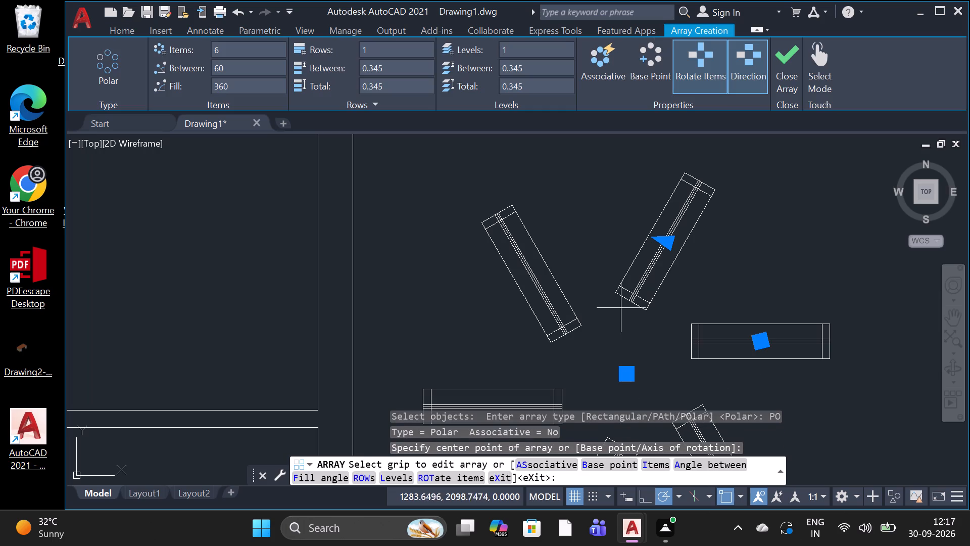
# Set the polar array to 4 items and finish the array.
pyautogui.click(263, 43)
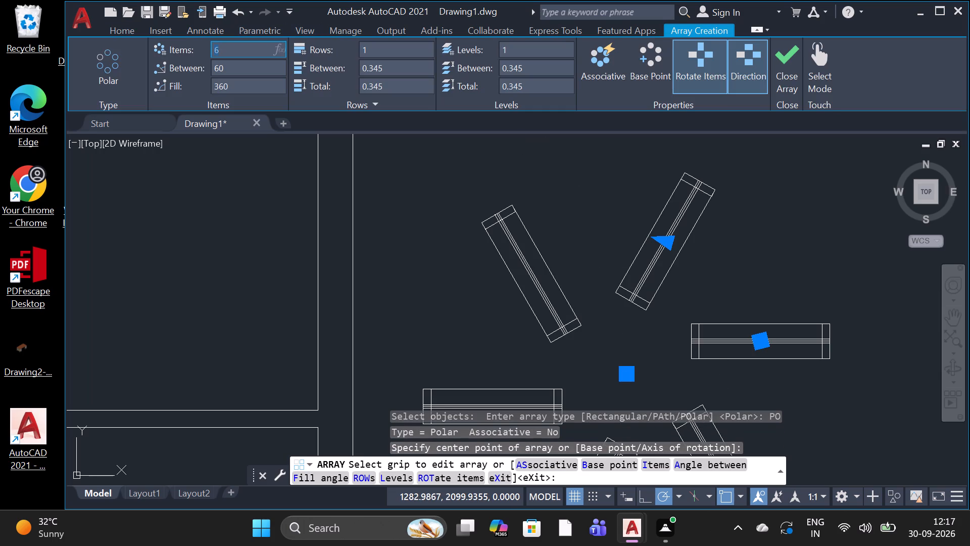
pyautogui.press('BackSpace')
pyautogui.press('4')
pyautogui.press('Return')
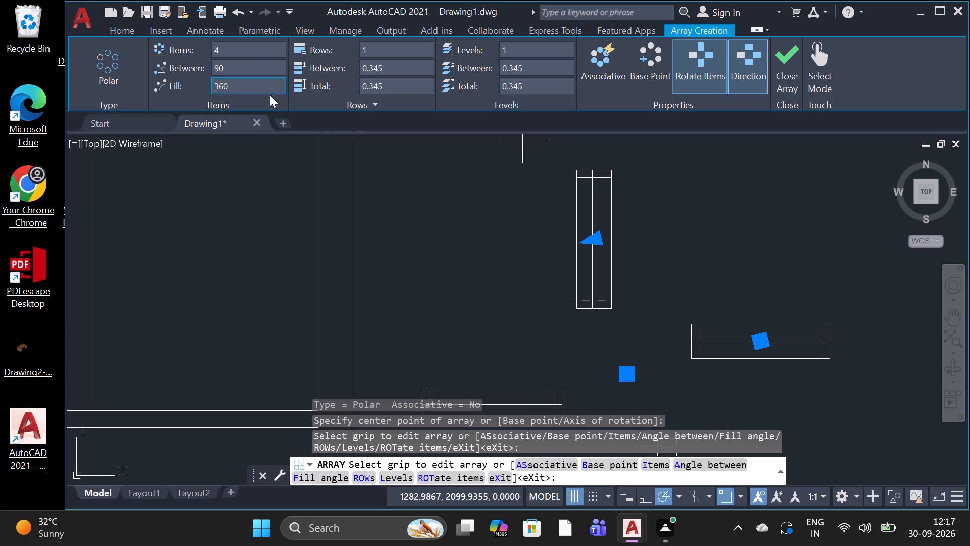
pyautogui.scroll(-1, 420, 185)
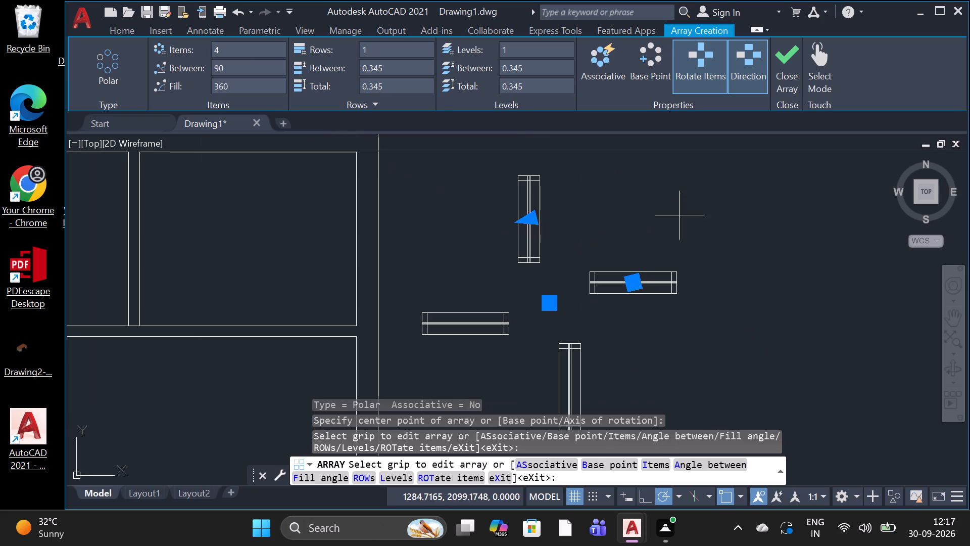
pyautogui.click(793, 96)
pyautogui.click(792, 82)
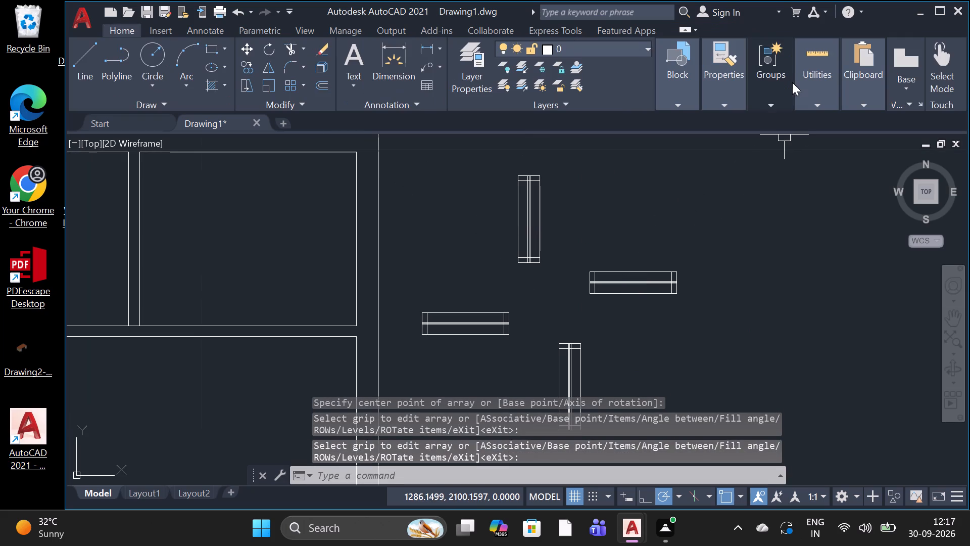
# Stretch the north end of the southernmost vertical symbol straight south, using its northeast corner as the base point.
pyautogui.scroll(-2, 613, 250)
pyautogui.scroll(2, 565, 289)
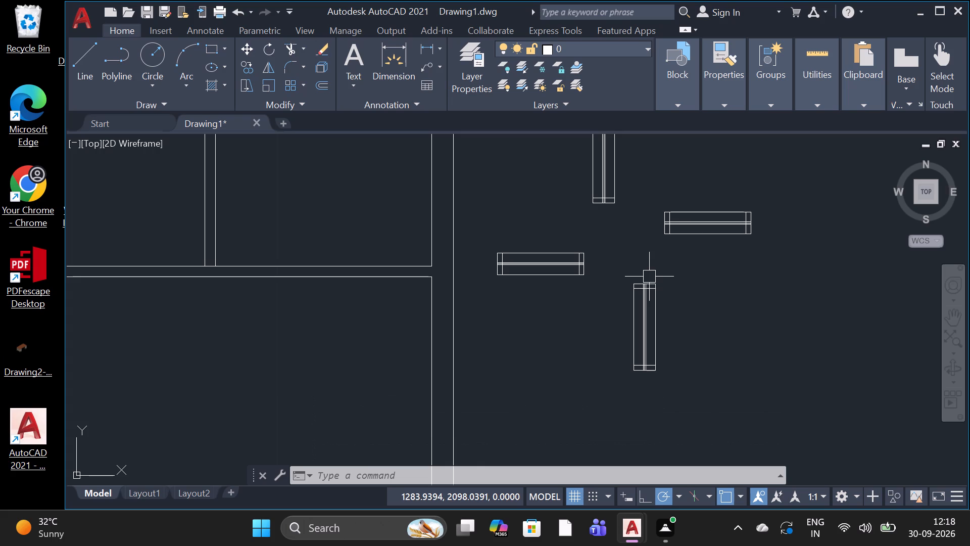
pyautogui.press('s')
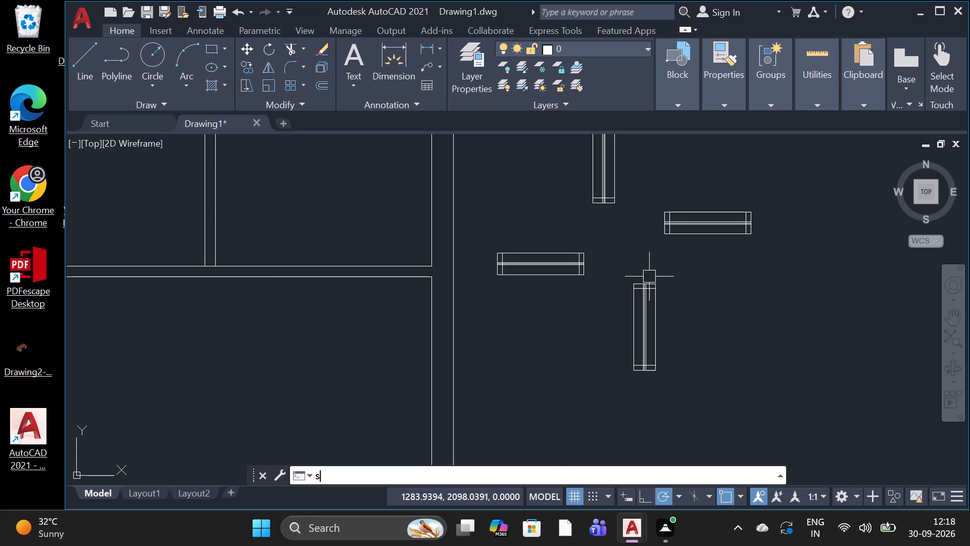
pyautogui.press('space')
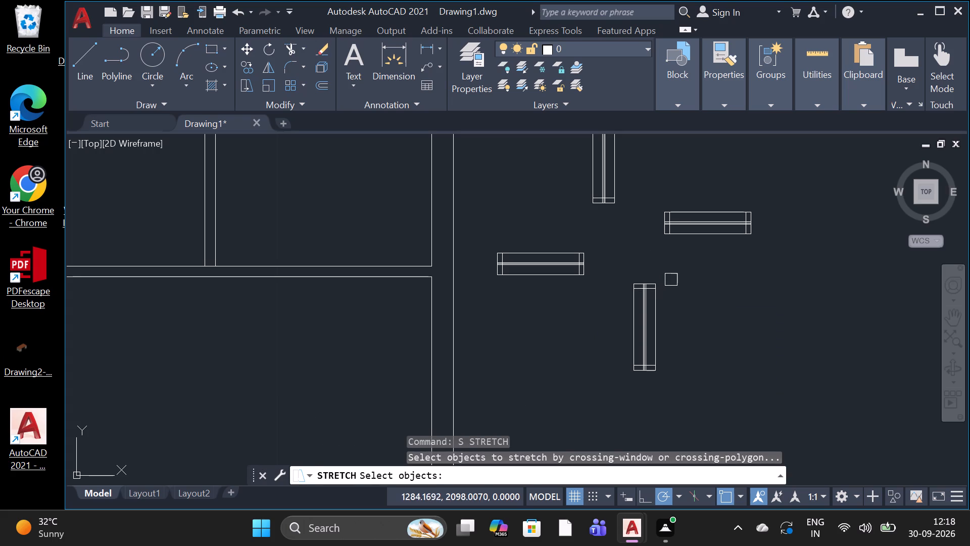
pyautogui.click(671, 280)
pyautogui.click(612, 310)
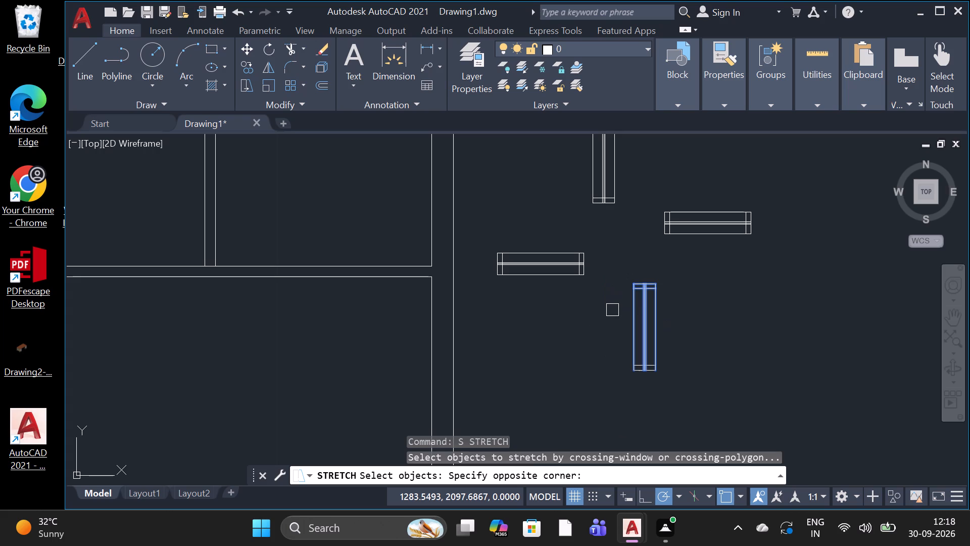
pyautogui.scroll(2, 660, 283)
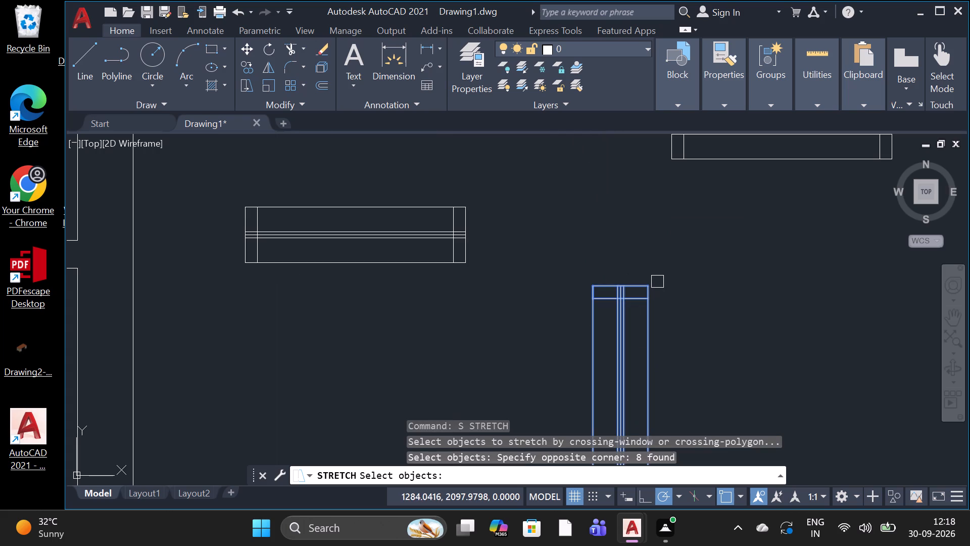
pyautogui.press('space')
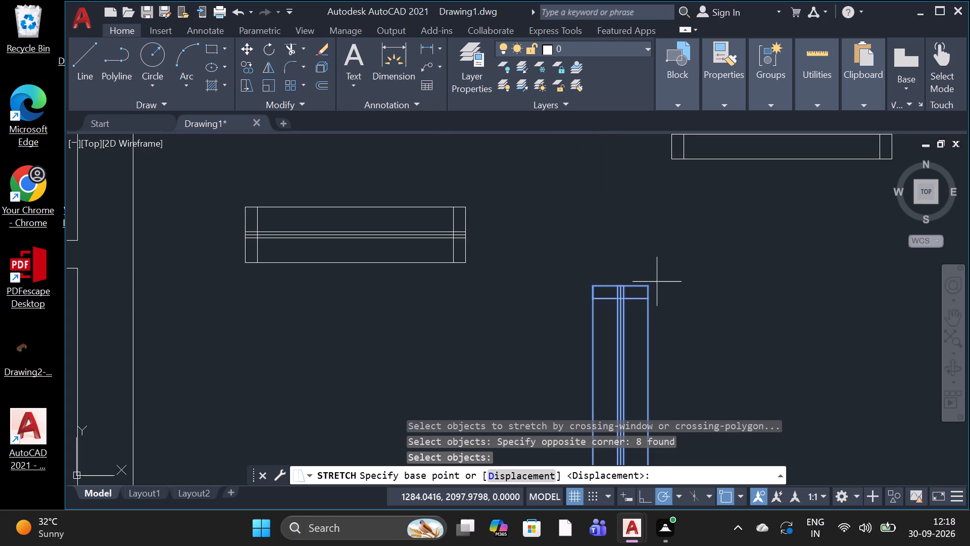
pyautogui.click(640, 289)
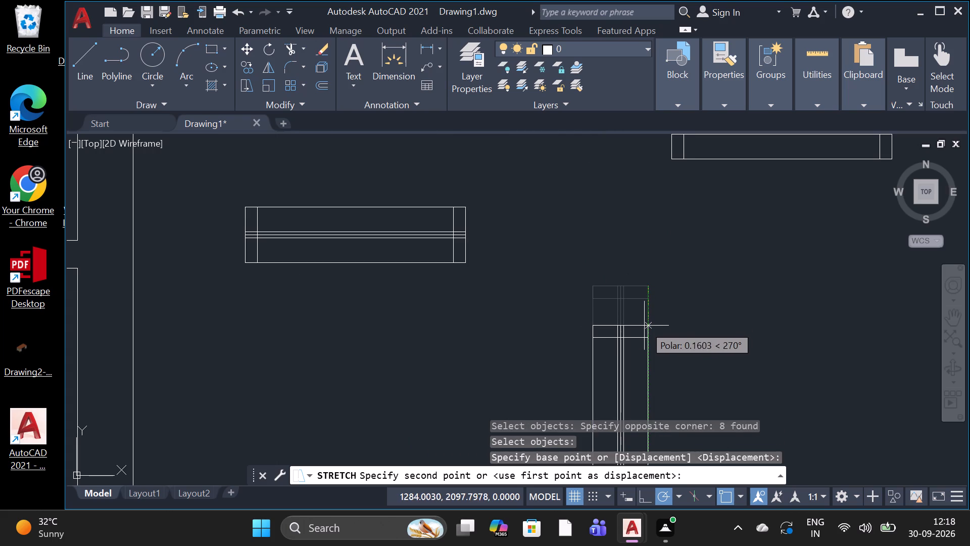
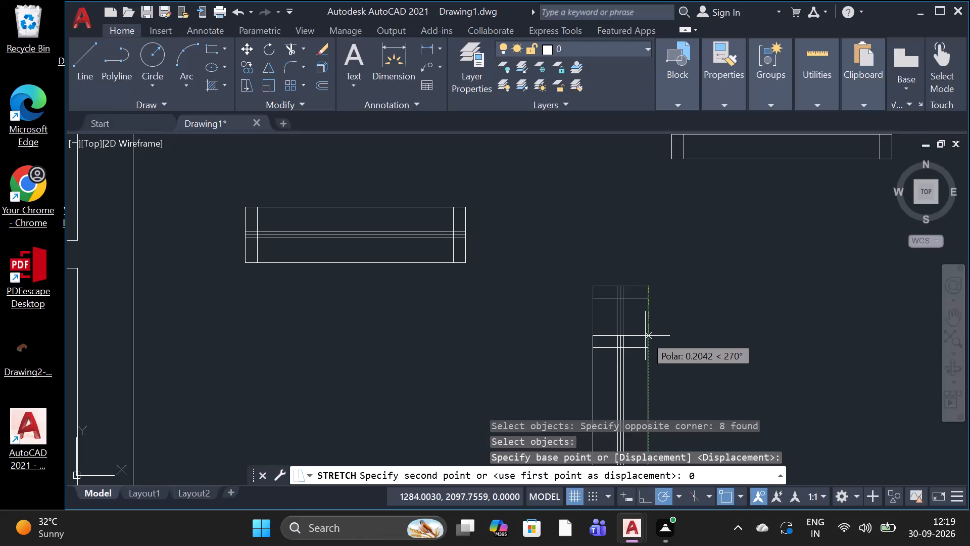
# Set the southward stretch distance for the southernmost vertical symbol's north end to 0.3048 m.
pyautogui.press('.')
pyautogui.press('3')
pyautogui.press('0')
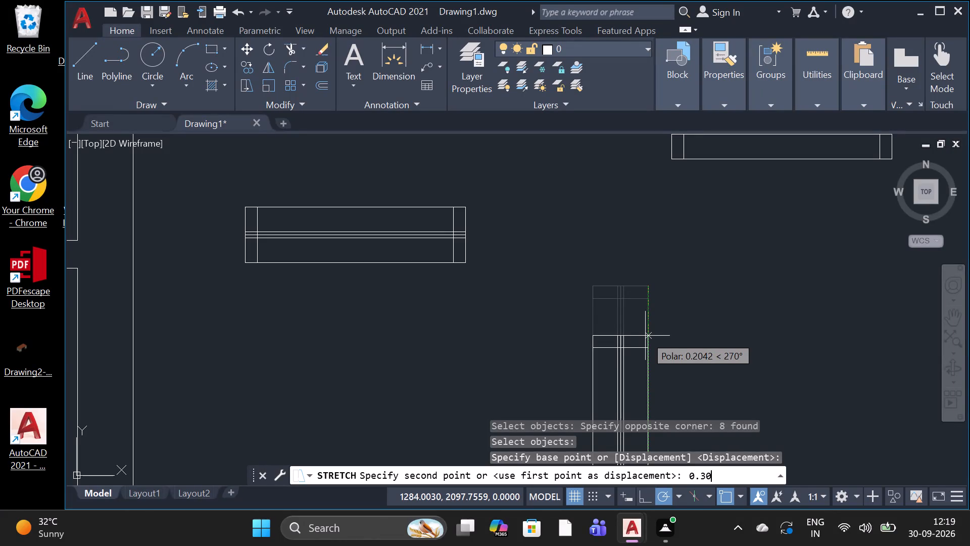
pyautogui.press('4')
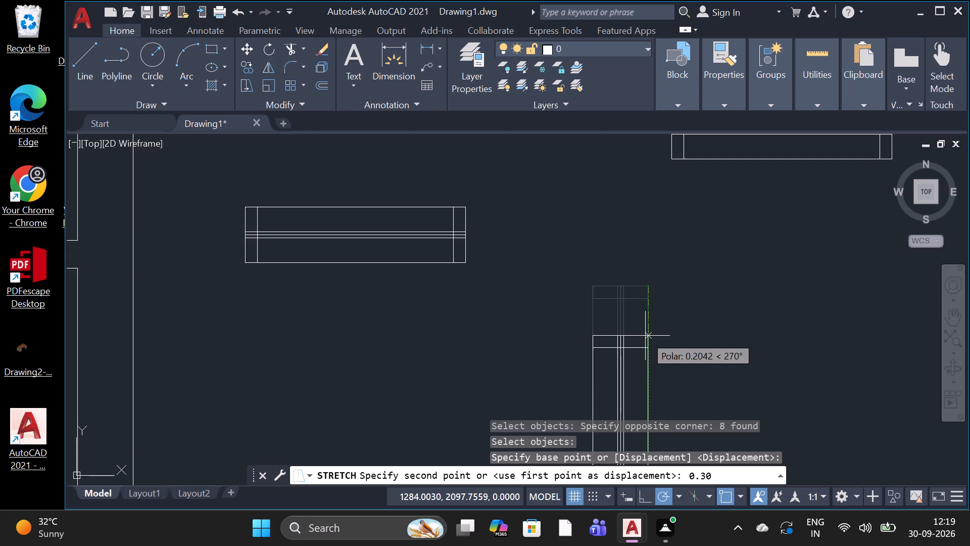
pyautogui.press('8')
pyautogui.press('space')
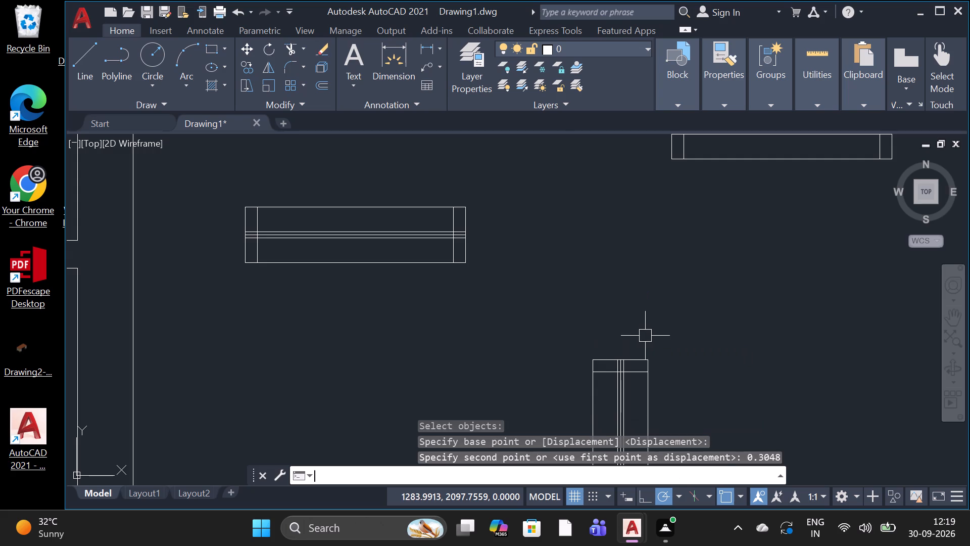
# Rotate the shortened vertical symbol 90° counterclockwise about its northeast corner so it lies horizontal.
pyautogui.scroll(-2, 645, 336)
pyautogui.scroll(1, 636, 405)
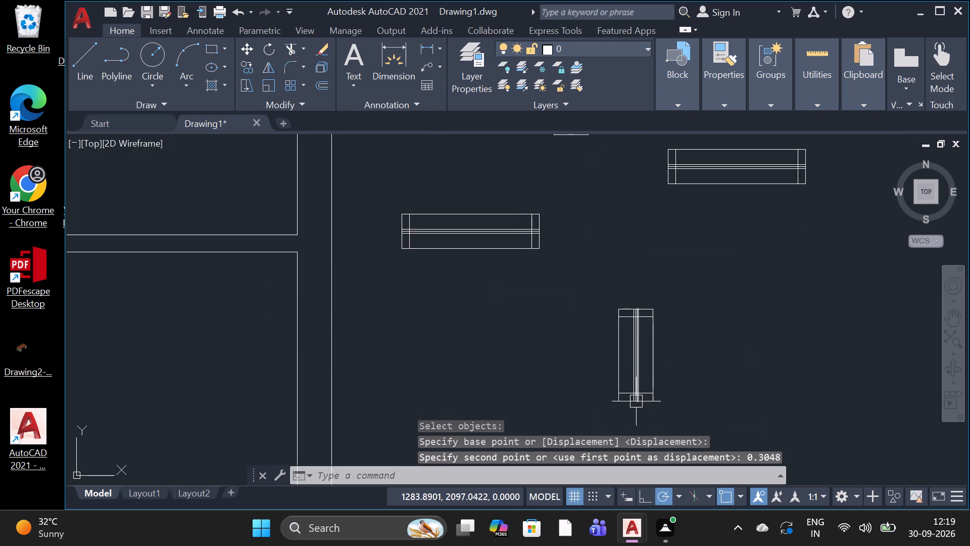
pyautogui.scroll(-2, 638, 399)
pyautogui.scroll(1, 637, 418)
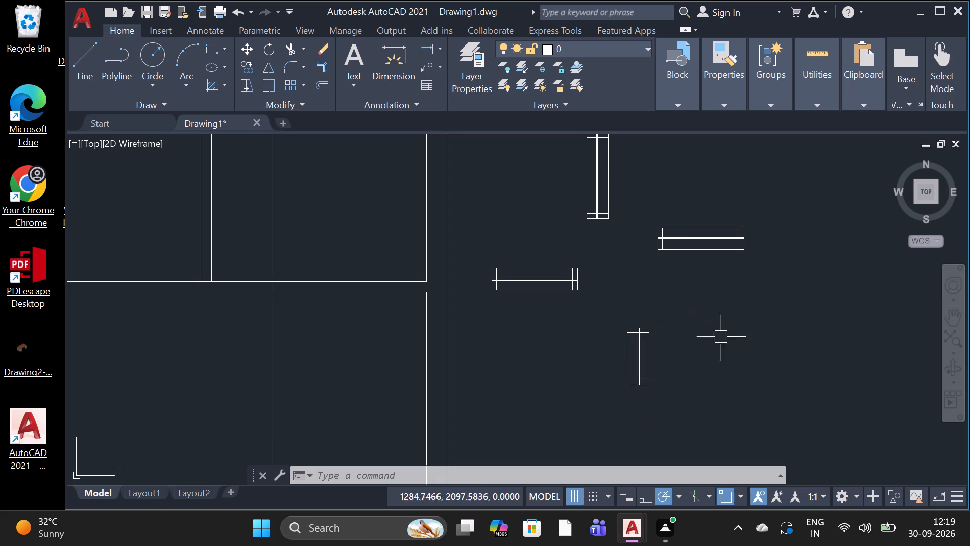
pyautogui.click(646, 336)
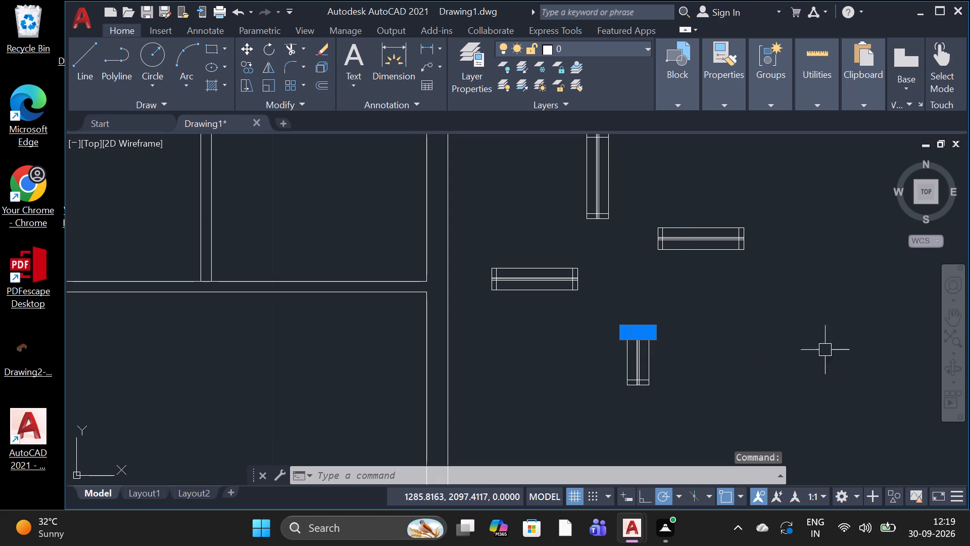
pyautogui.press('Escape')
pyautogui.click(687, 309)
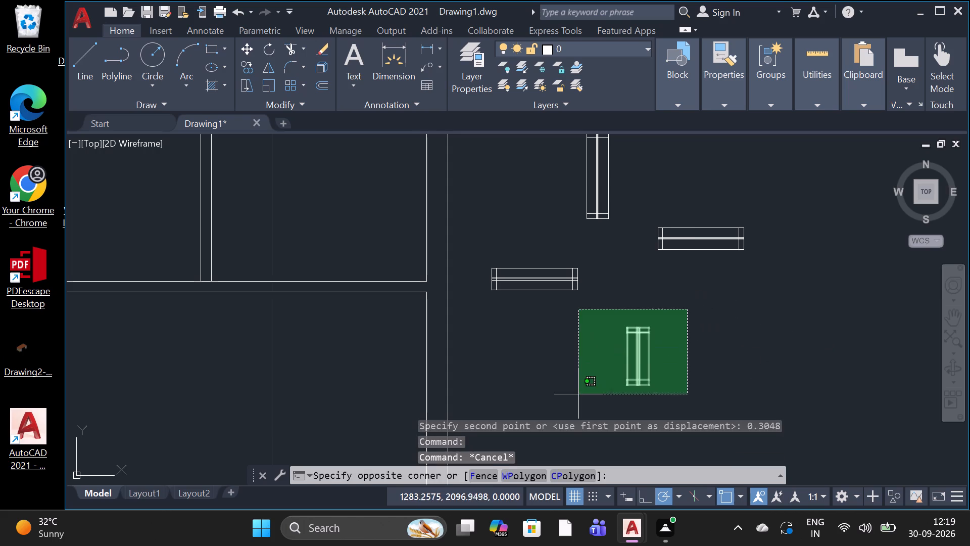
pyautogui.moveTo(580, 408); pyautogui.dragTo(585, 401)
pyautogui.rightClick(593, 394)
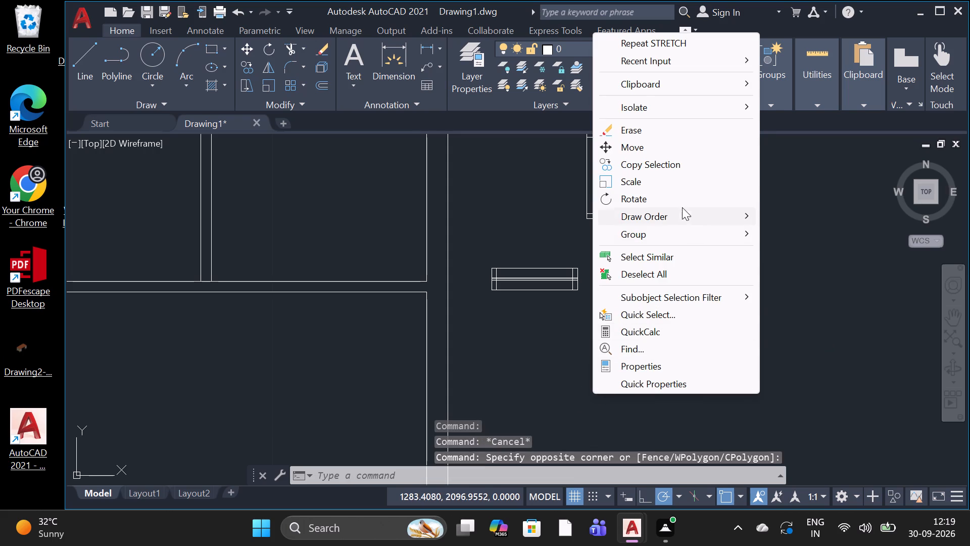
pyautogui.click(680, 198)
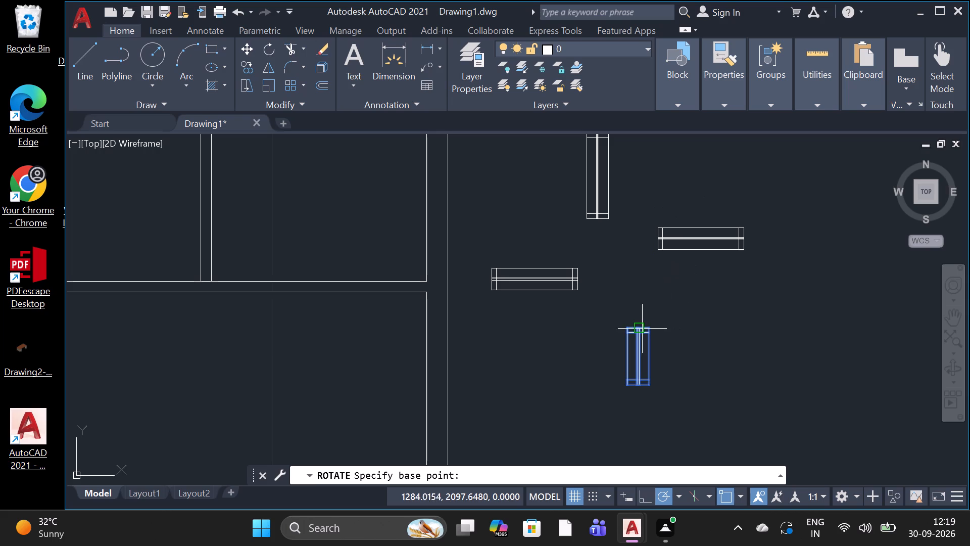
pyautogui.click(655, 327)
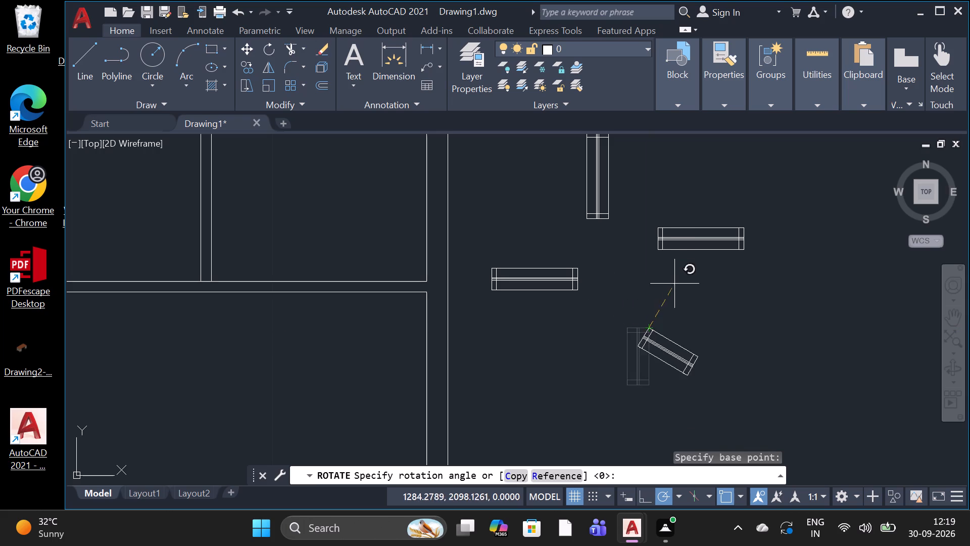
pyautogui.click(652, 295)
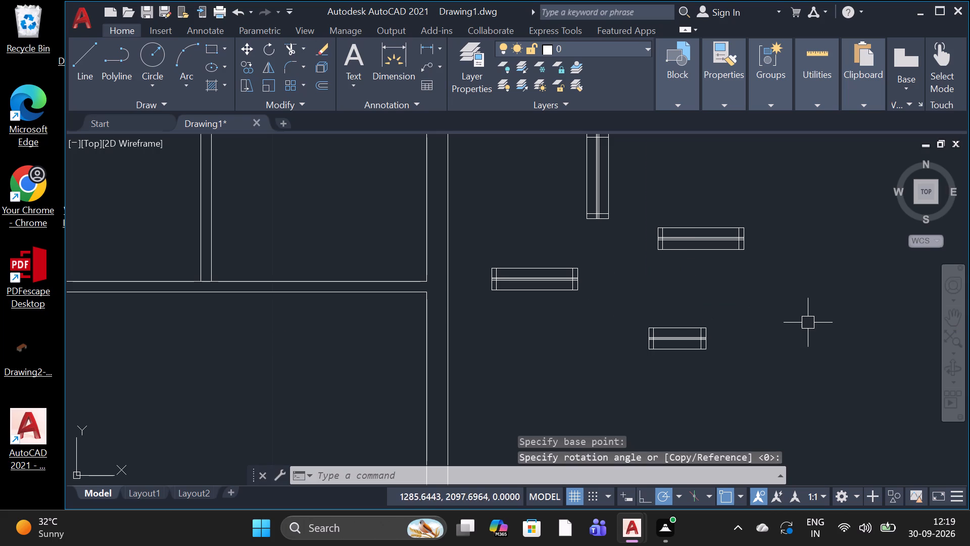
# Copy the shortened horizontal symbol from its centre into the north outer wall, centred above the northeasternmost room.
pyautogui.write('co')
pyautogui.press('space')
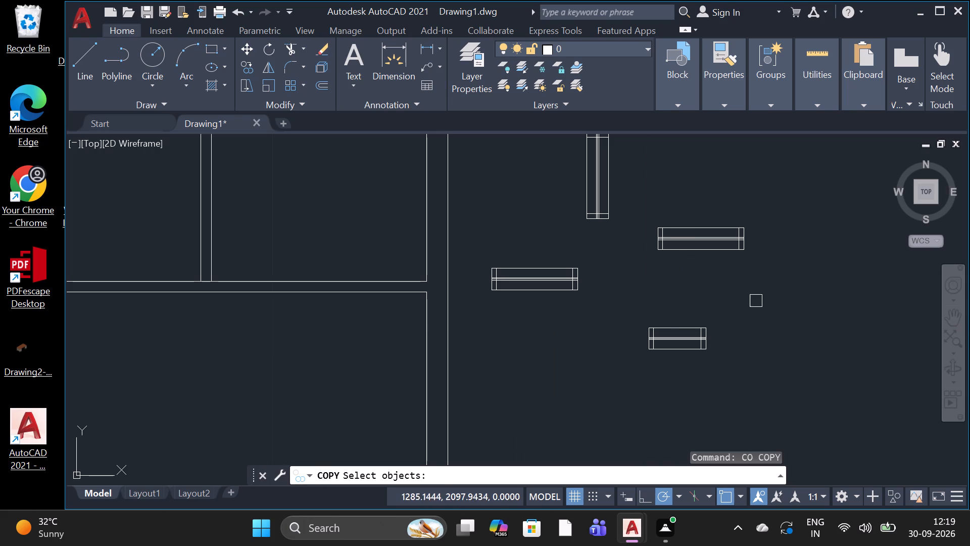
pyautogui.click(753, 301)
pyautogui.click(595, 373)
pyautogui.press('space')
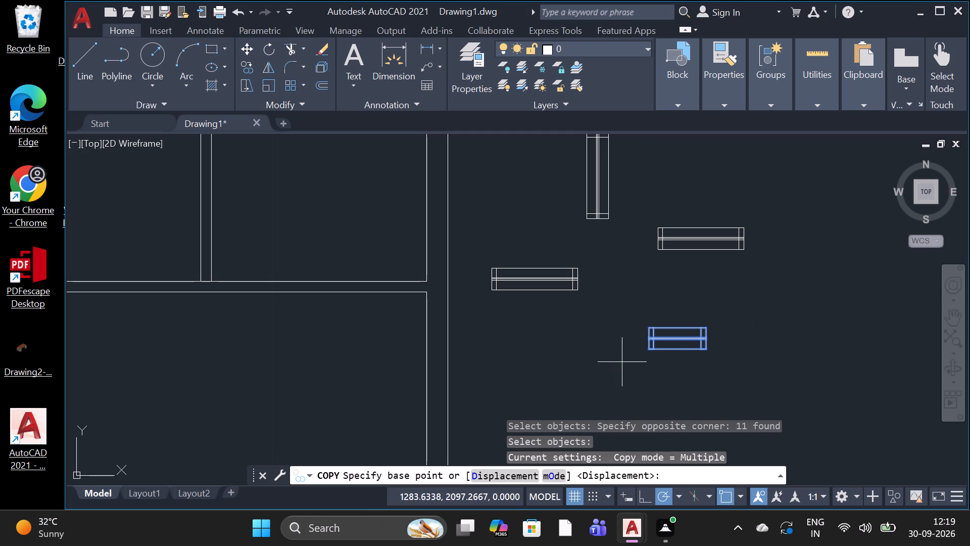
pyautogui.scroll(3, 677, 334)
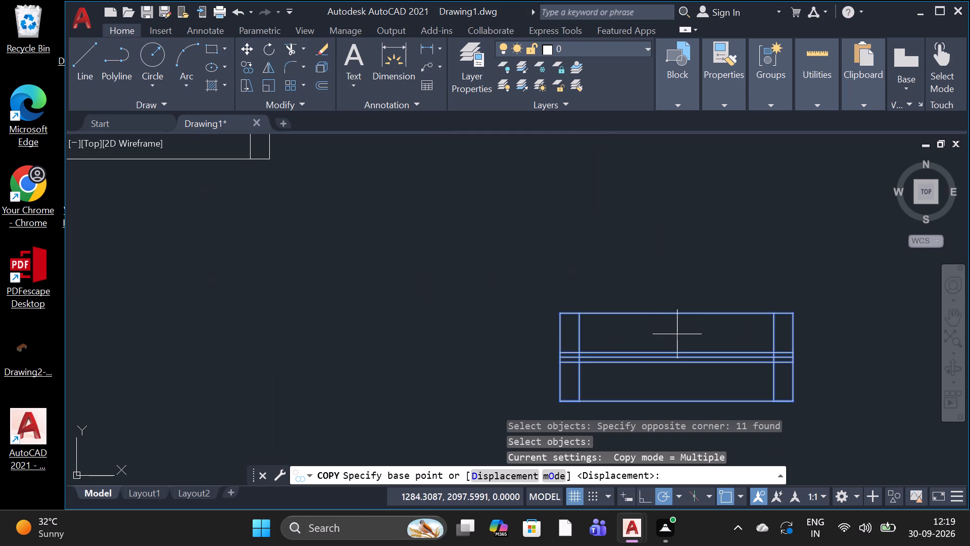
pyautogui.scroll(2, 677, 334)
pyautogui.click(678, 399)
pyautogui.scroll(-2, 480, 352)
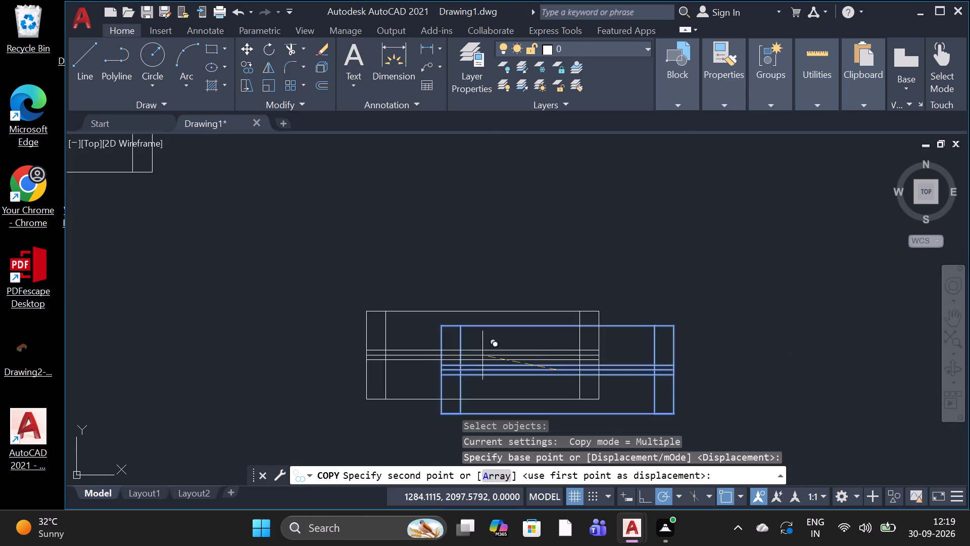
pyautogui.scroll(-5, 482, 355)
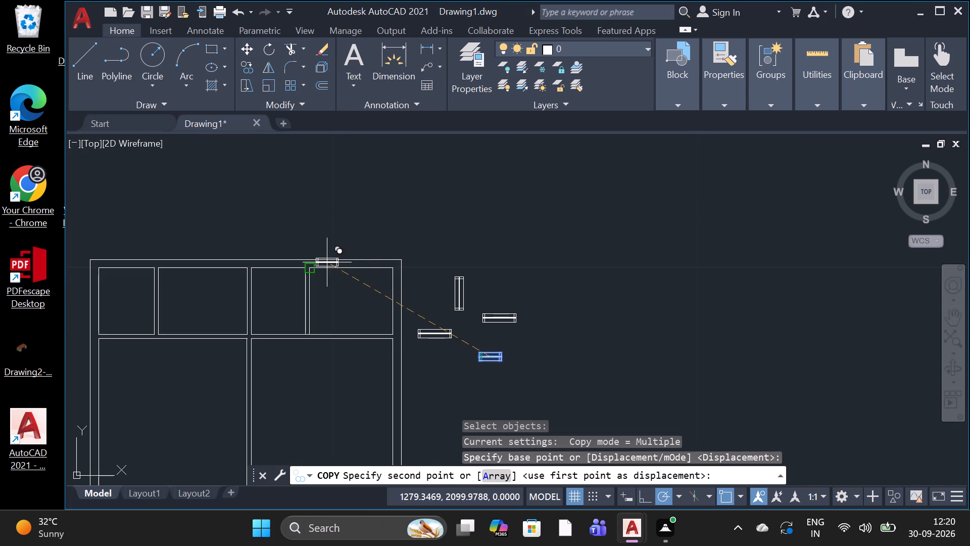
pyautogui.scroll(4, 327, 262)
pyautogui.scroll(-1, 328, 265)
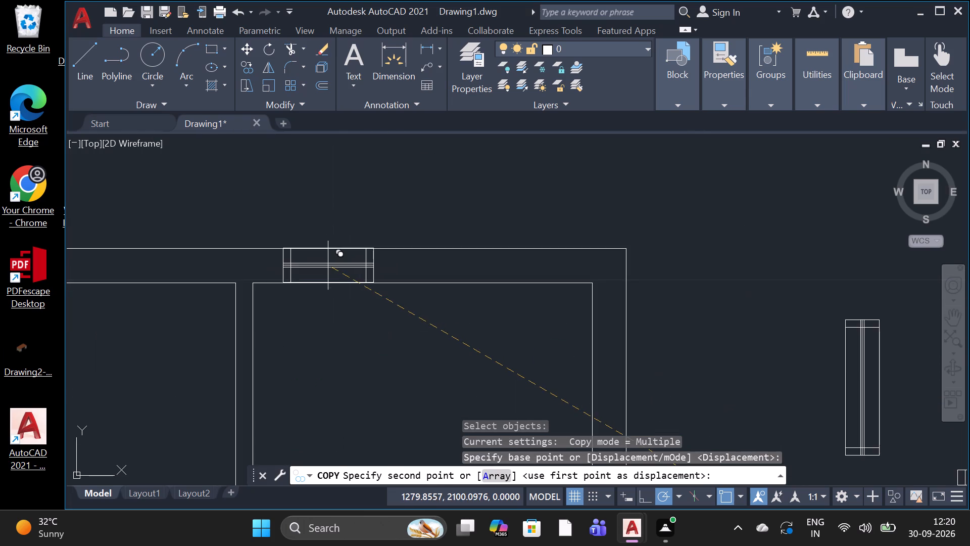
pyautogui.scroll(-1, 328, 265)
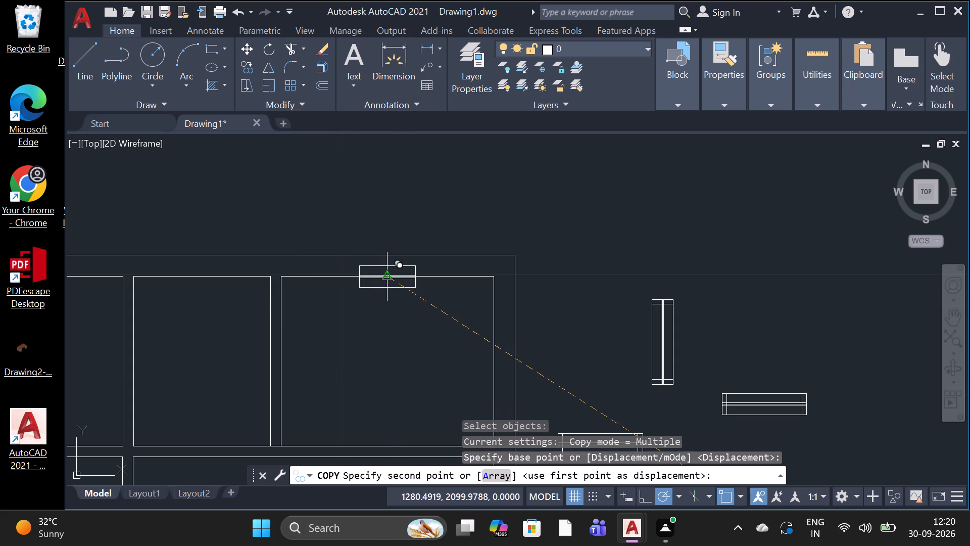
pyautogui.scroll(1, 384, 271)
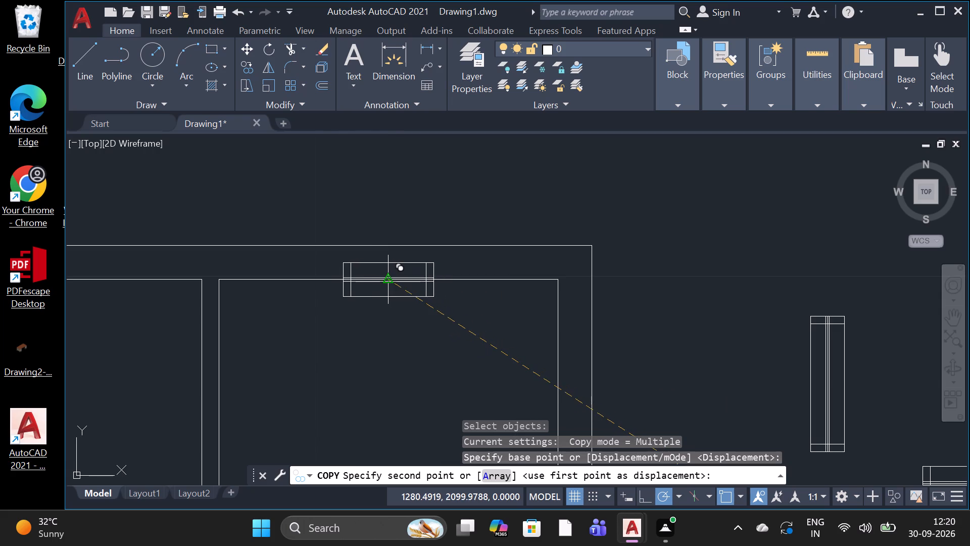
pyautogui.click(394, 263)
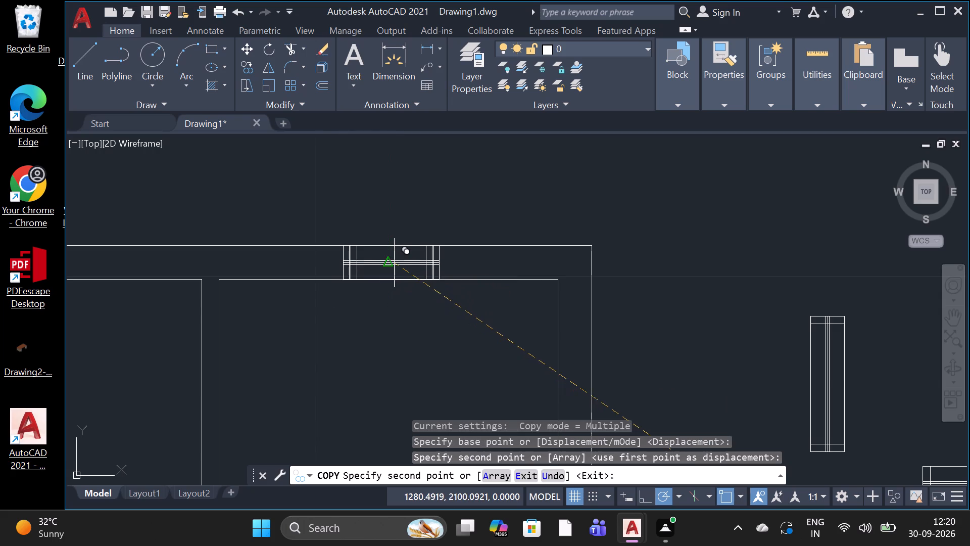
# Place another copy in the north outer wall, centred above the second room from the west.
pyautogui.scroll(-4, 264, 322)
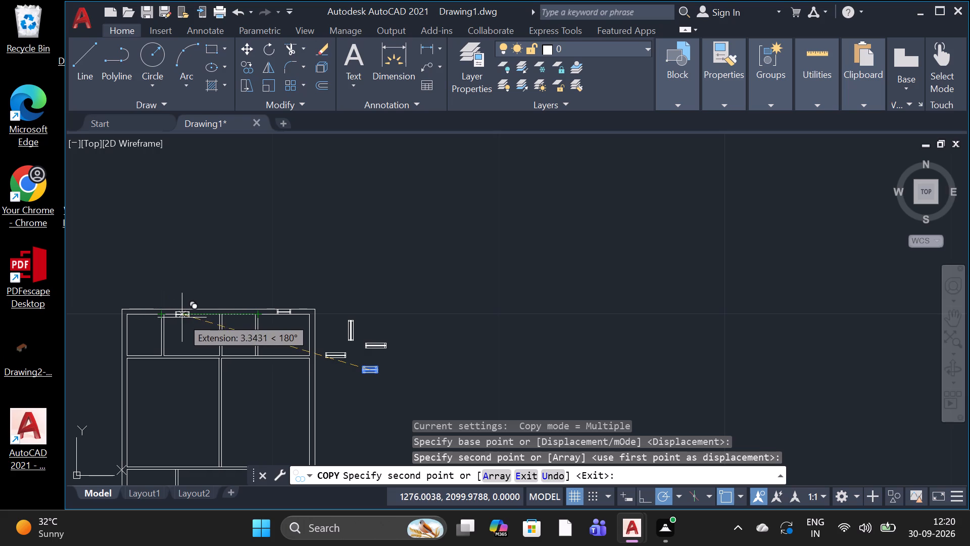
pyautogui.scroll(3, 184, 317)
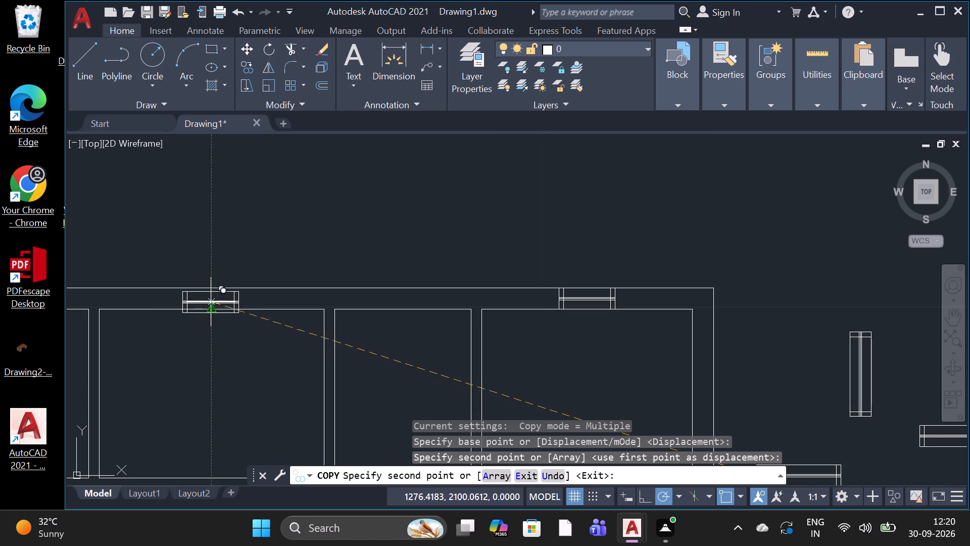
pyautogui.scroll(2, 212, 300)
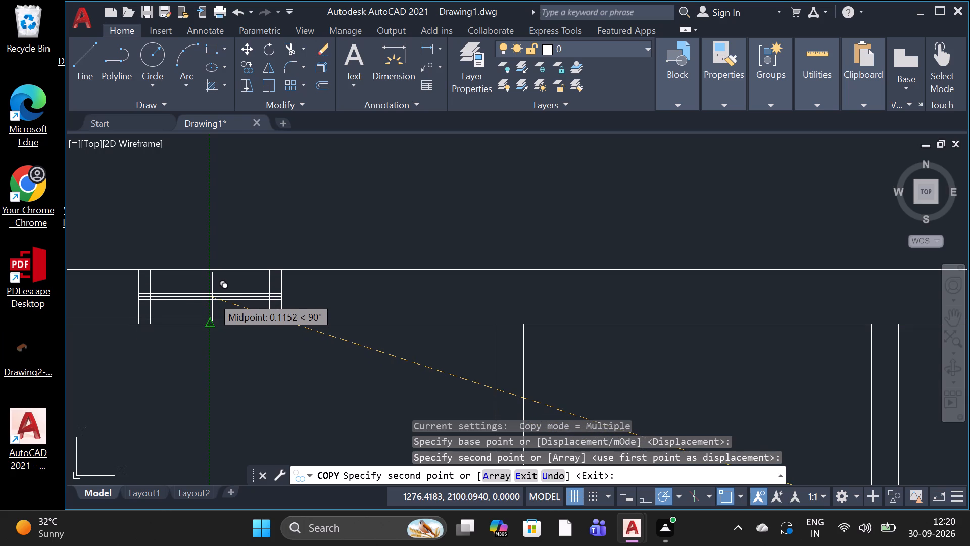
pyautogui.click(212, 296)
# Place a third copy in free space east of the floor plan, southeast of the other loose symbols, and finish copying.
pyautogui.scroll(-1, 239, 352)
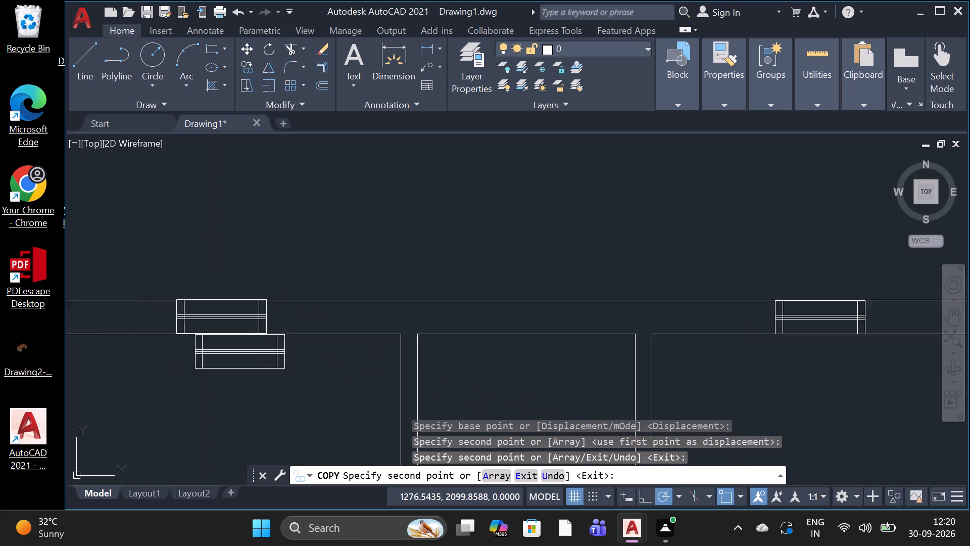
pyautogui.scroll(-2, 240, 351)
pyautogui.scroll(-2, 277, 374)
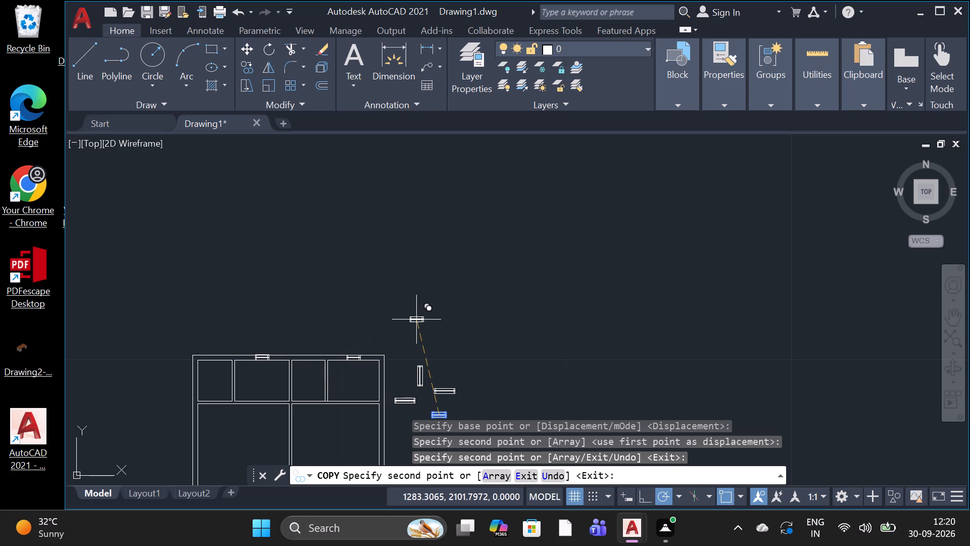
pyautogui.scroll(-2, 418, 324)
pyautogui.click(457, 380)
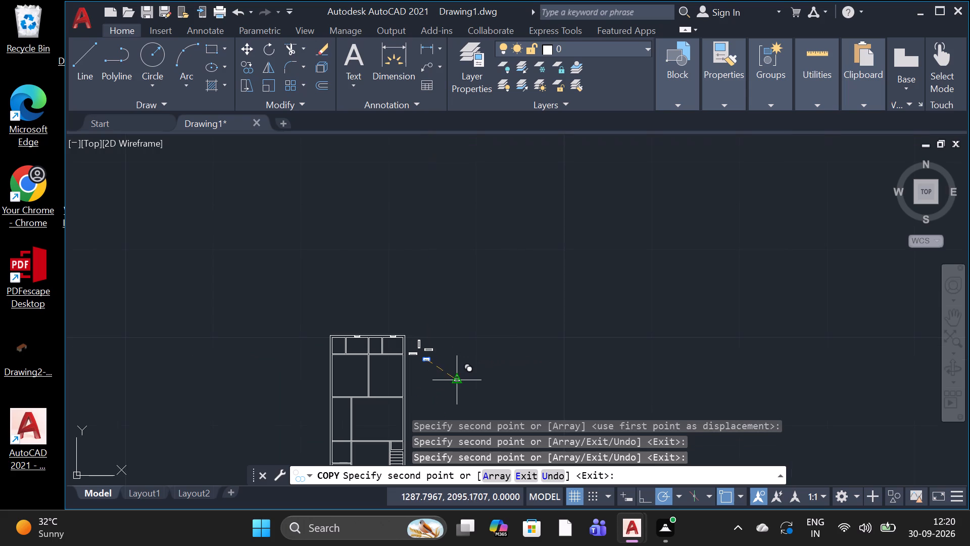
pyautogui.press('Escape')
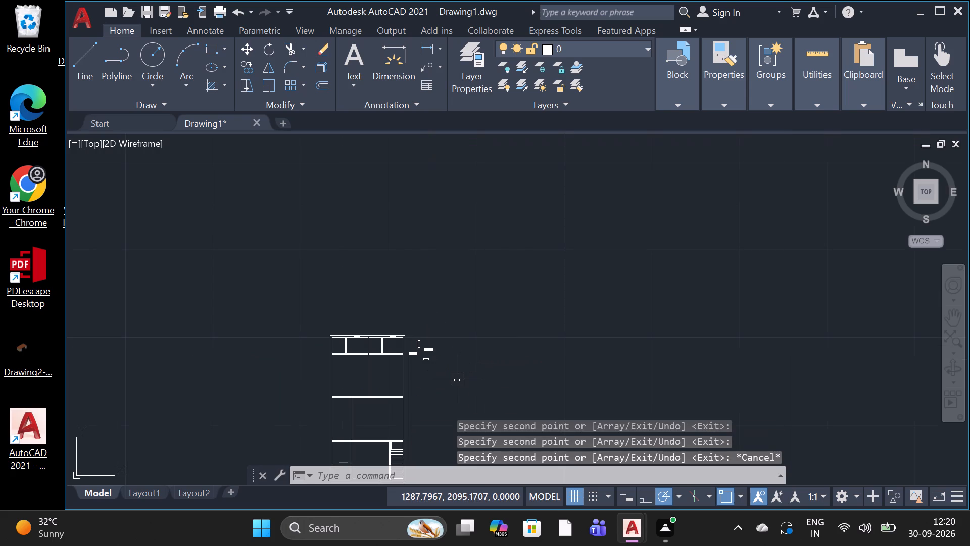
# Erase the object picked at the centre of the new free-standing symbol copy.
pyautogui.click(457, 380)
pyautogui.press('Delete')
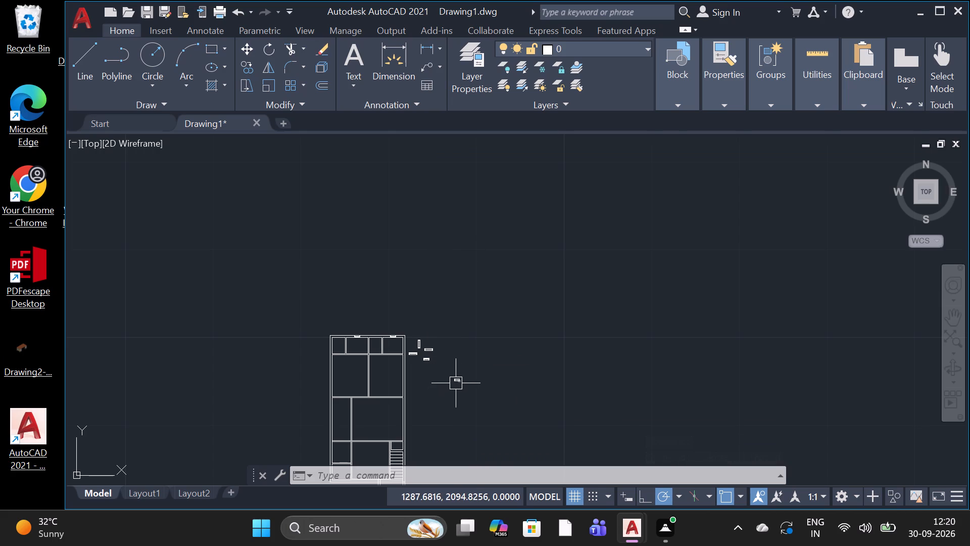
# Rotate the new free-standing symbol copy 90° counterclockwise about a point just north of its northeast corner.
pyautogui.scroll(3, 458, 377)
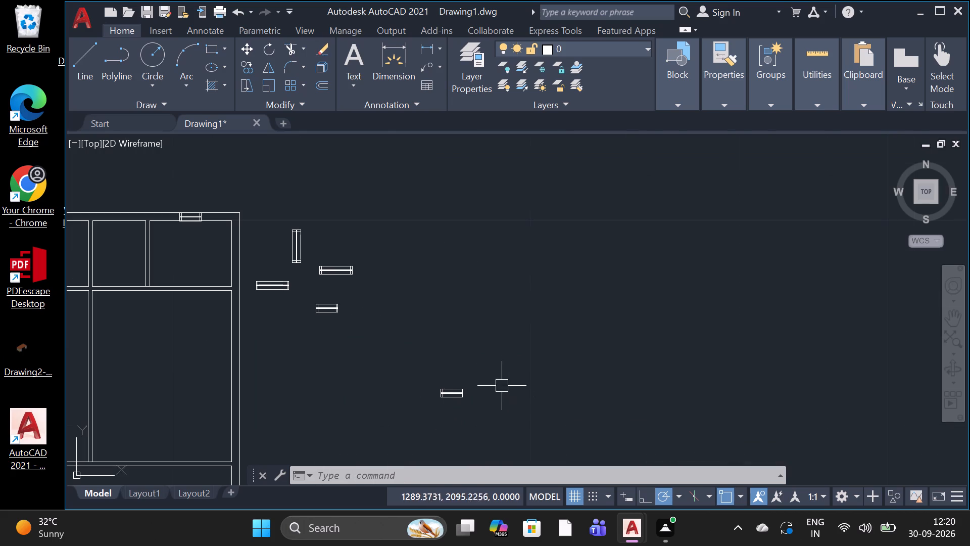
pyautogui.click(492, 369)
pyautogui.click(408, 437)
pyautogui.rightClick(515, 403)
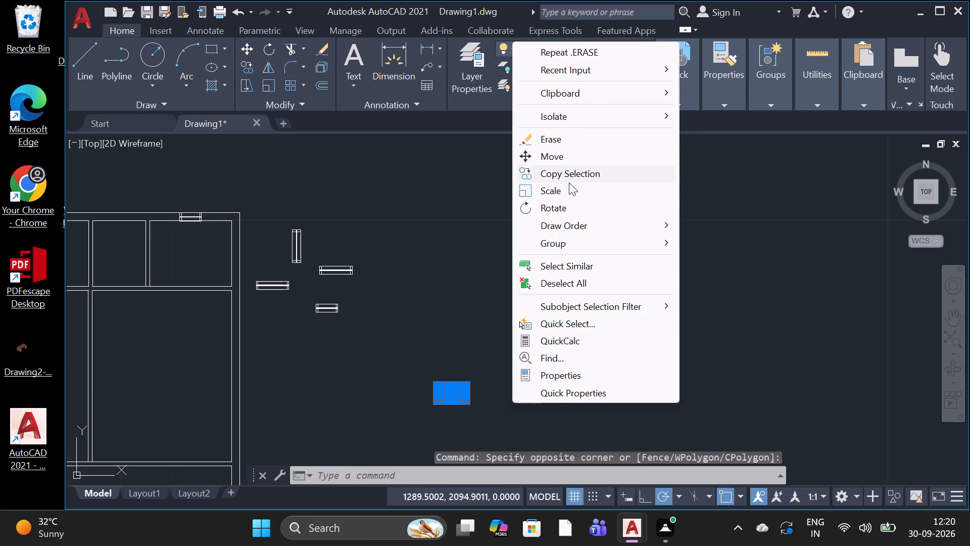
pyautogui.click(570, 207)
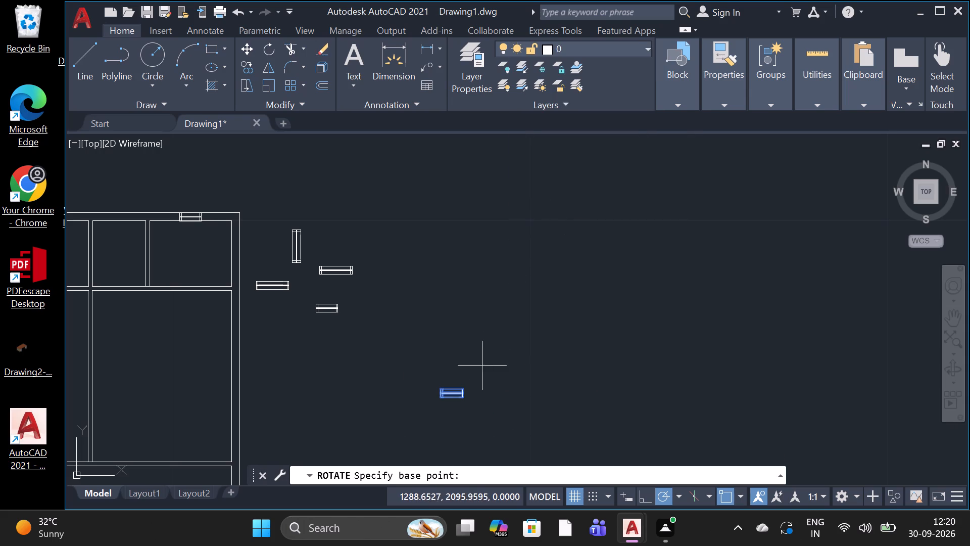
pyautogui.click(469, 384)
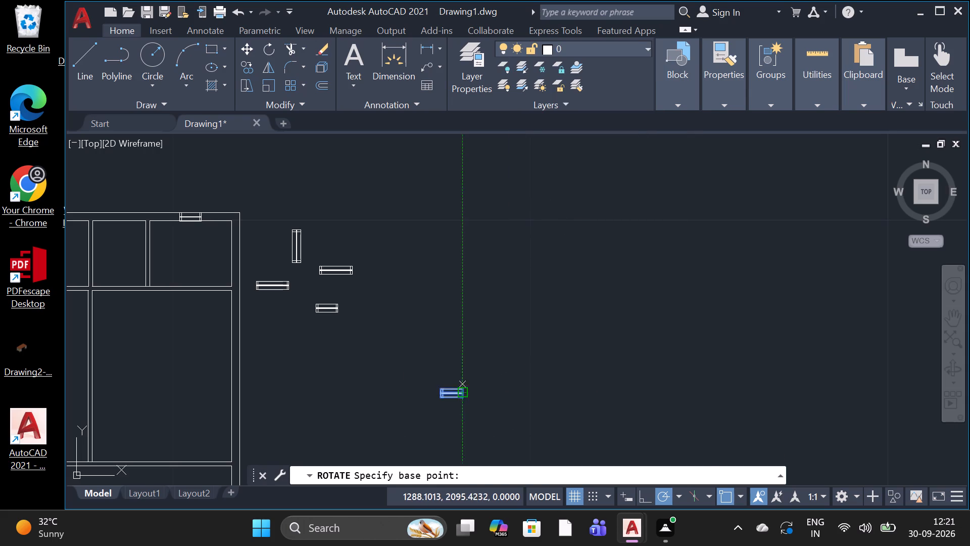
pyautogui.click(461, 344)
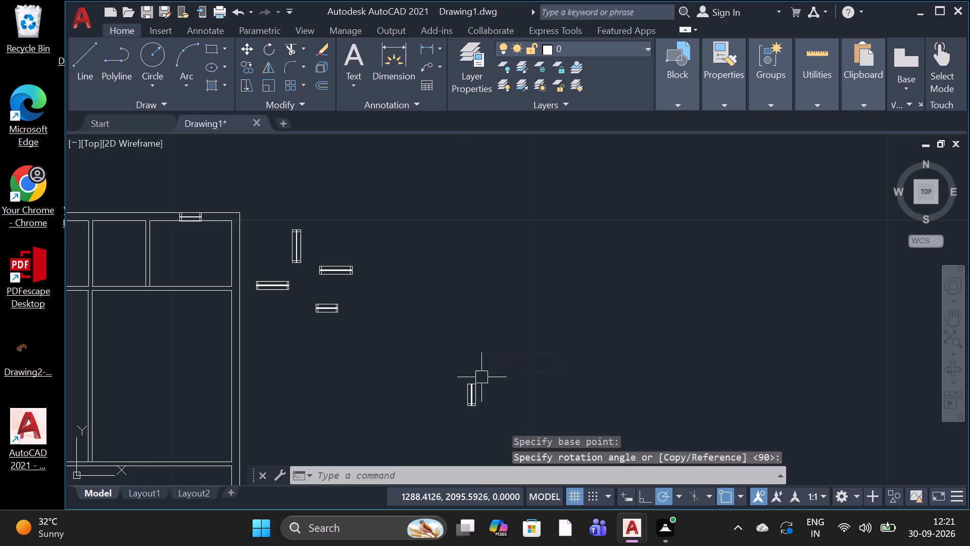
# Copy the short vertical symbol by its centre into the west outer wall, centred beside the small room just north of the southwest corner room.
pyautogui.write('co')
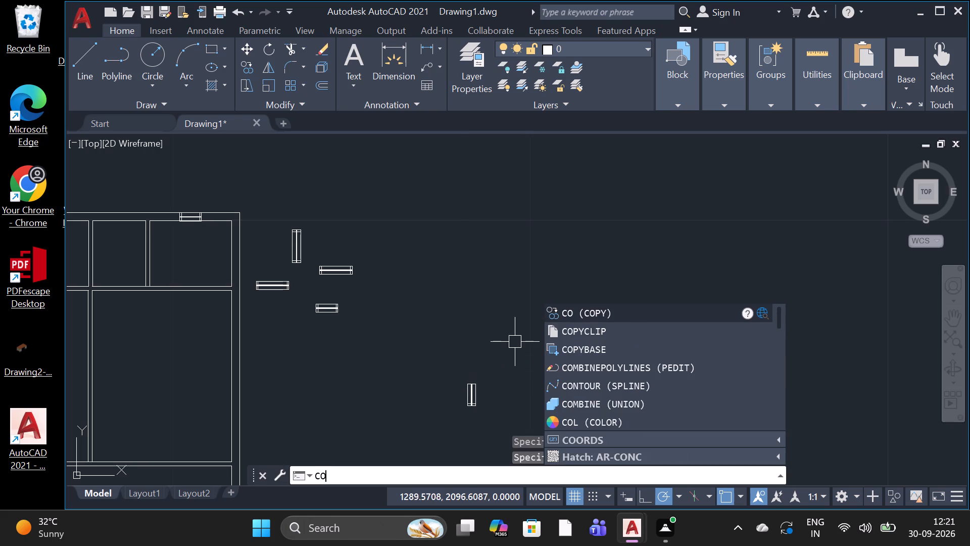
pyautogui.press('space')
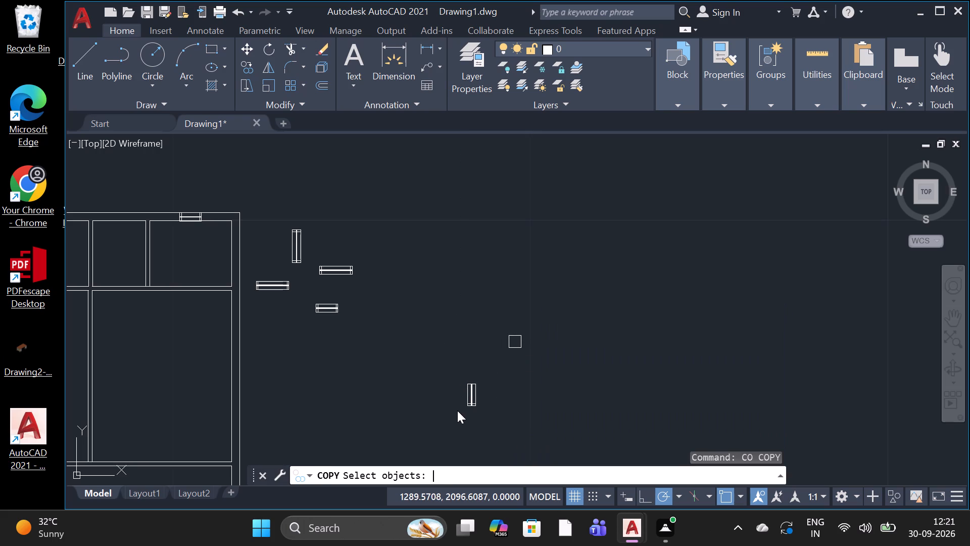
pyautogui.click(457, 412)
pyautogui.click(391, 427)
pyautogui.click(503, 359)
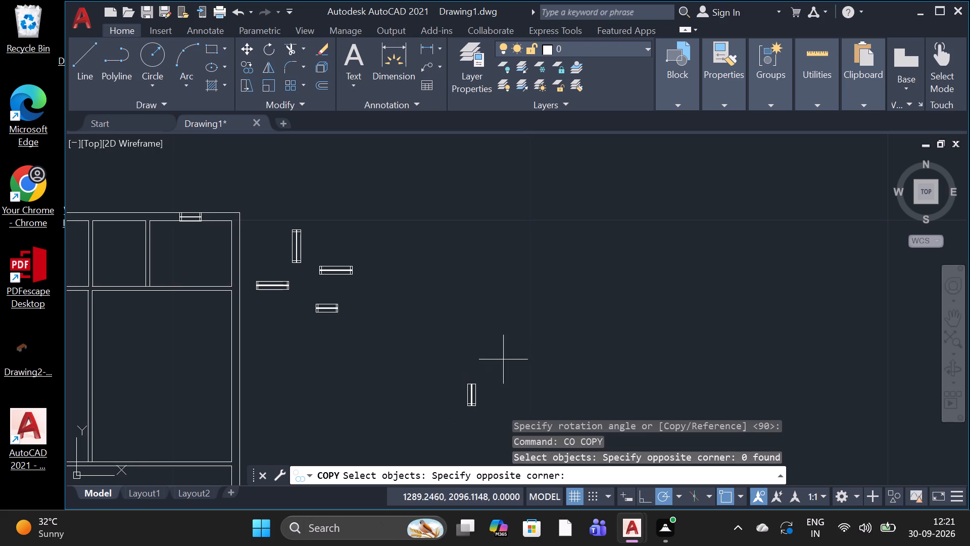
pyautogui.click(391, 432)
pyautogui.press('space')
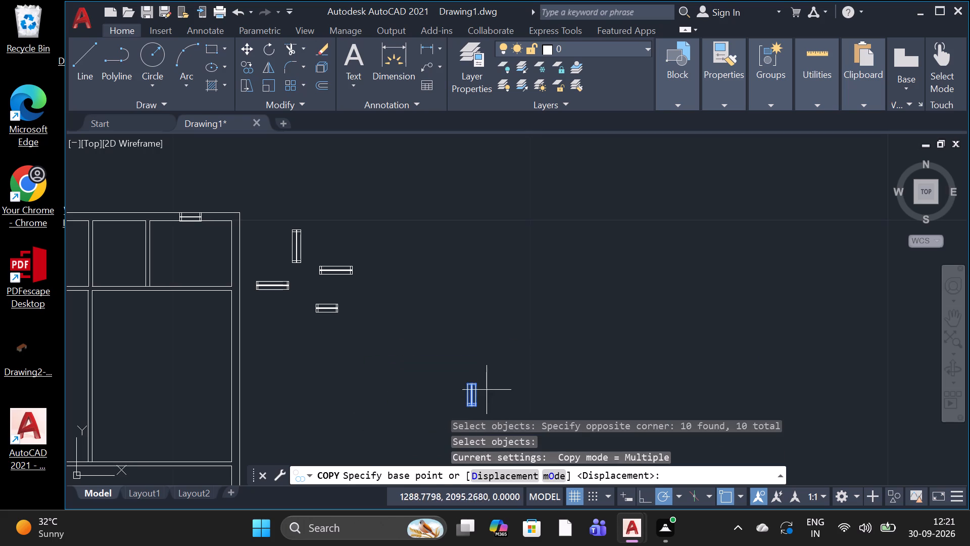
pyautogui.scroll(5, 477, 401)
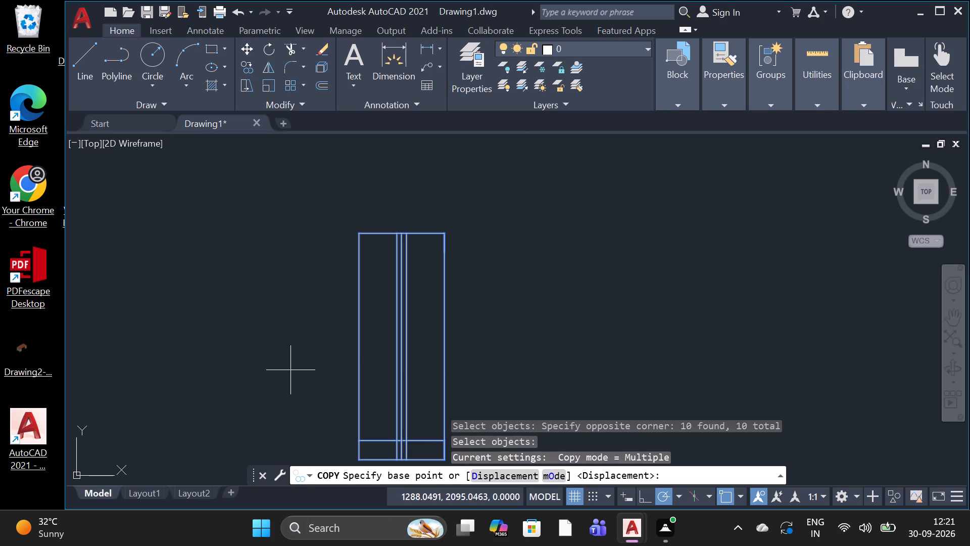
pyautogui.scroll(2, 400, 351)
pyautogui.click(400, 351)
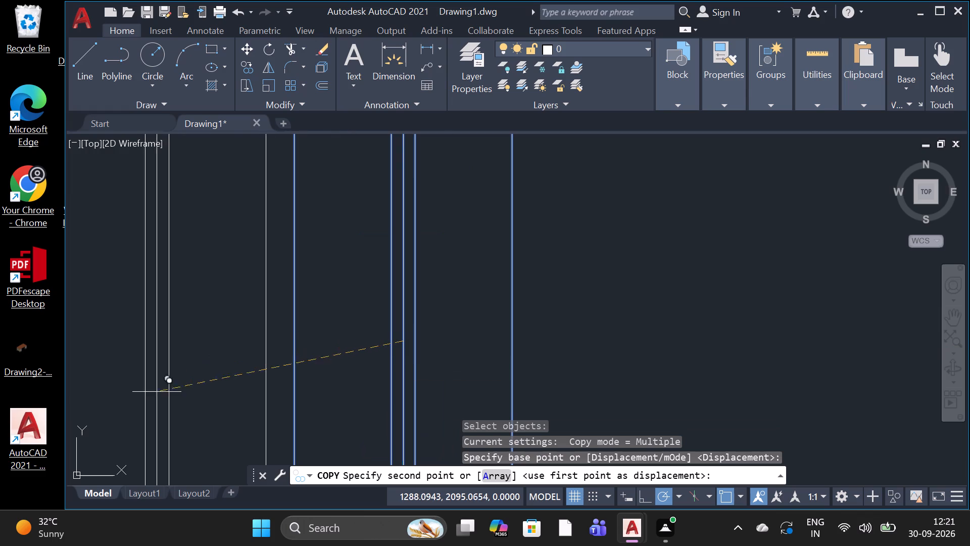
pyautogui.scroll(-2, 160, 393)
pyautogui.scroll(-7, 222, 375)
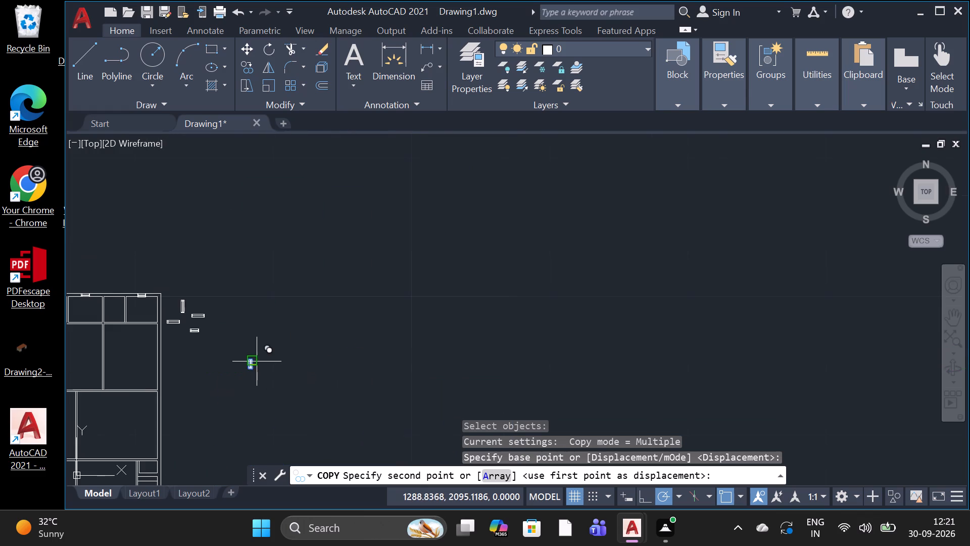
pyautogui.scroll(-2, 257, 361)
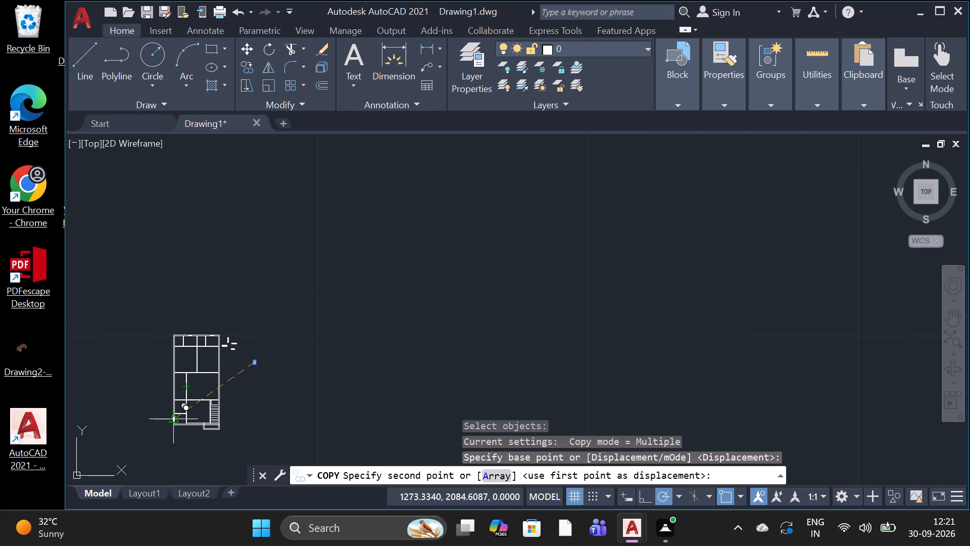
pyautogui.scroll(2, 171, 421)
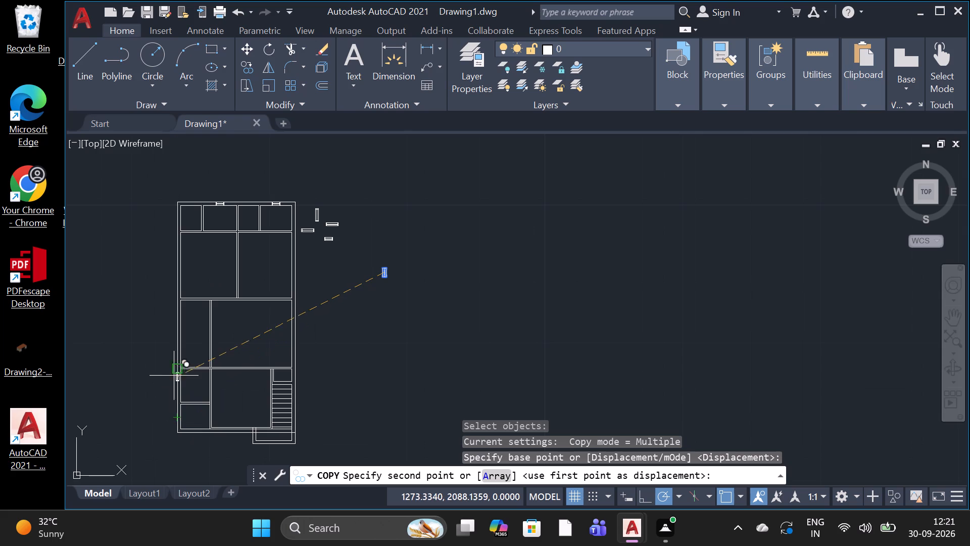
pyautogui.scroll(4, 175, 394)
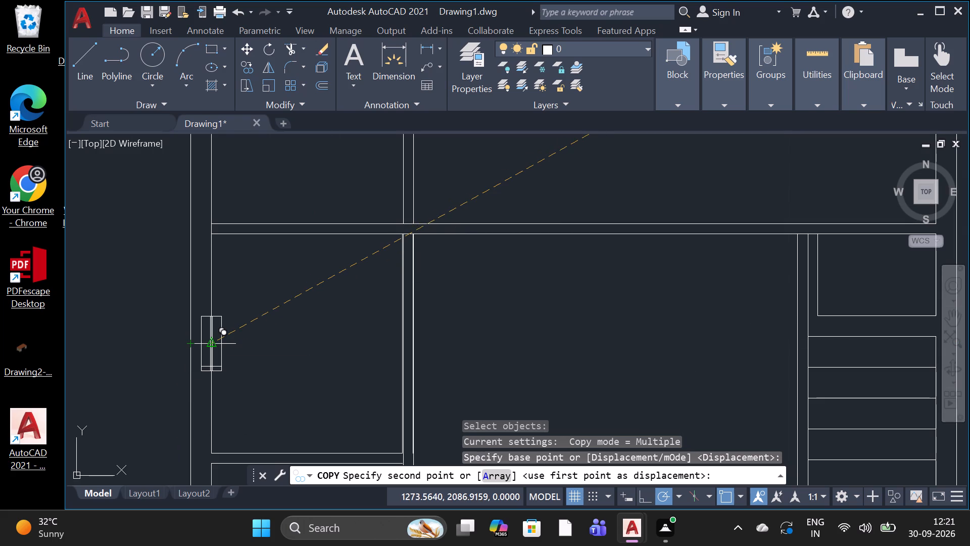
pyautogui.scroll(2, 209, 344)
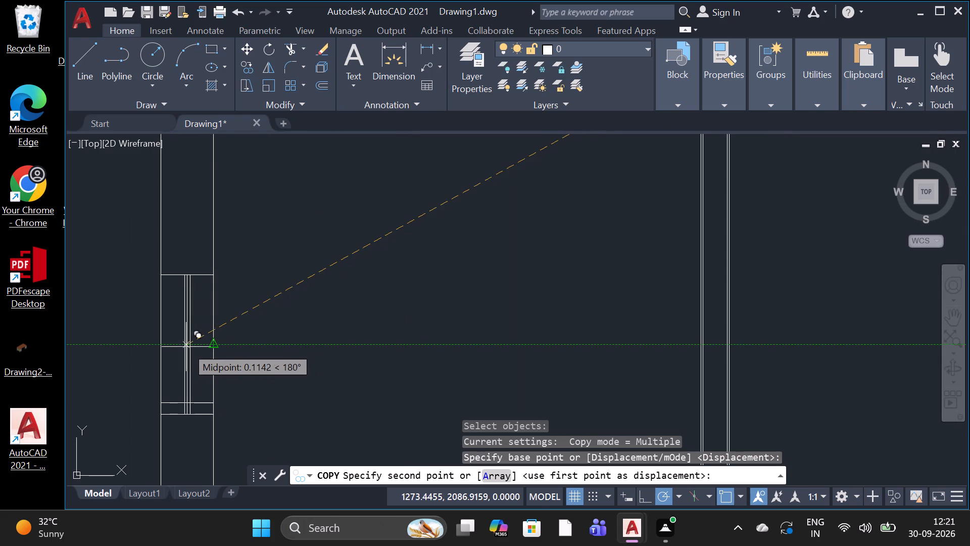
pyautogui.scroll(1, 186, 347)
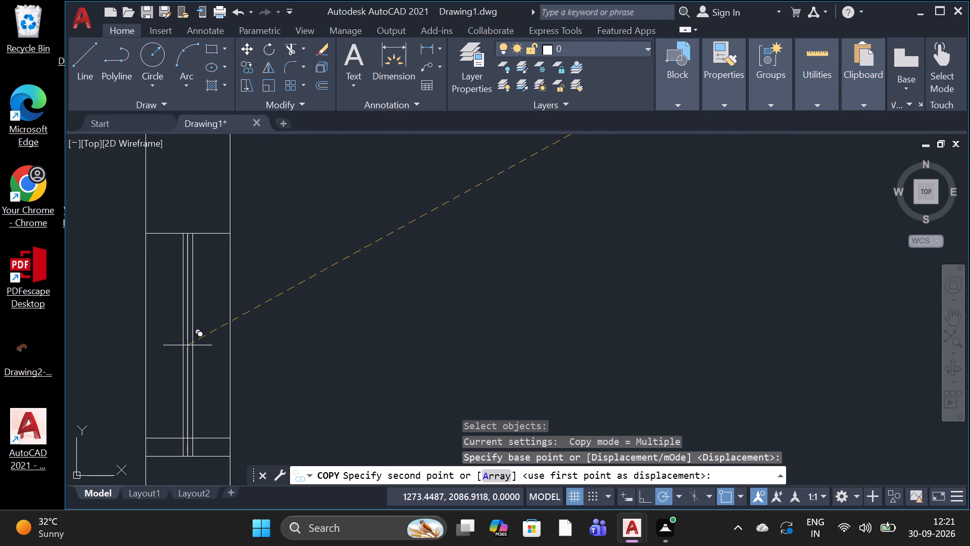
pyautogui.scroll(-2, 187, 345)
pyautogui.scroll(2, 184, 349)
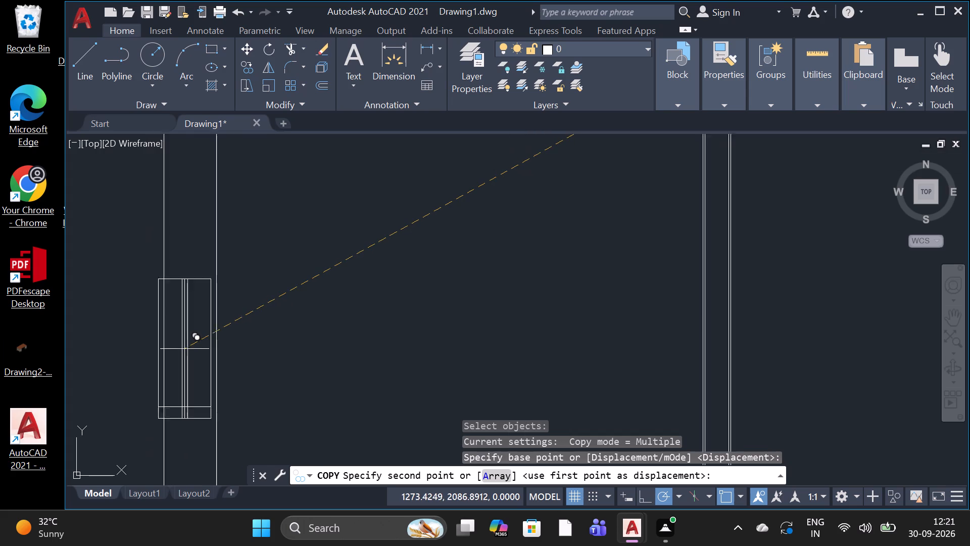
pyautogui.scroll(1, 184, 349)
pyautogui.scroll(-3, 199, 347)
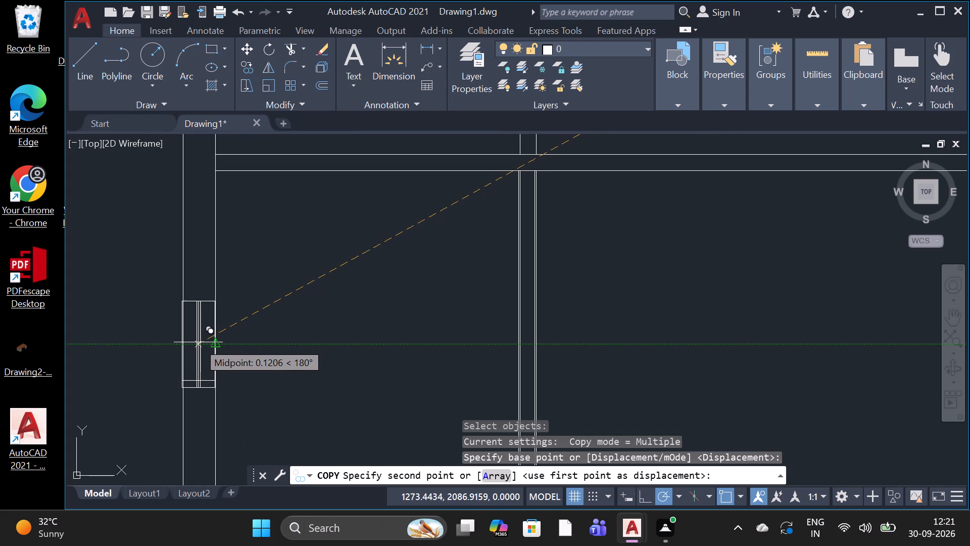
pyautogui.scroll(2, 198, 342)
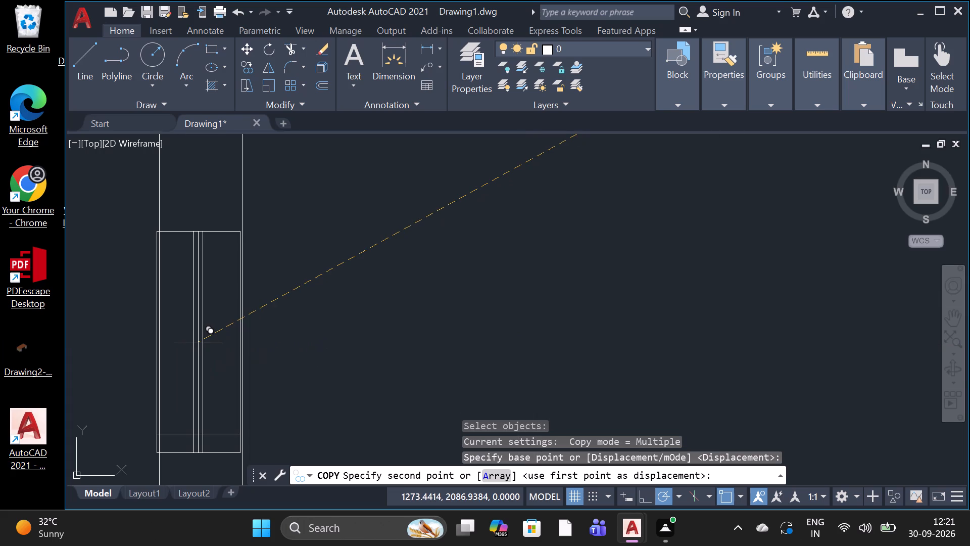
pyautogui.click(201, 335)
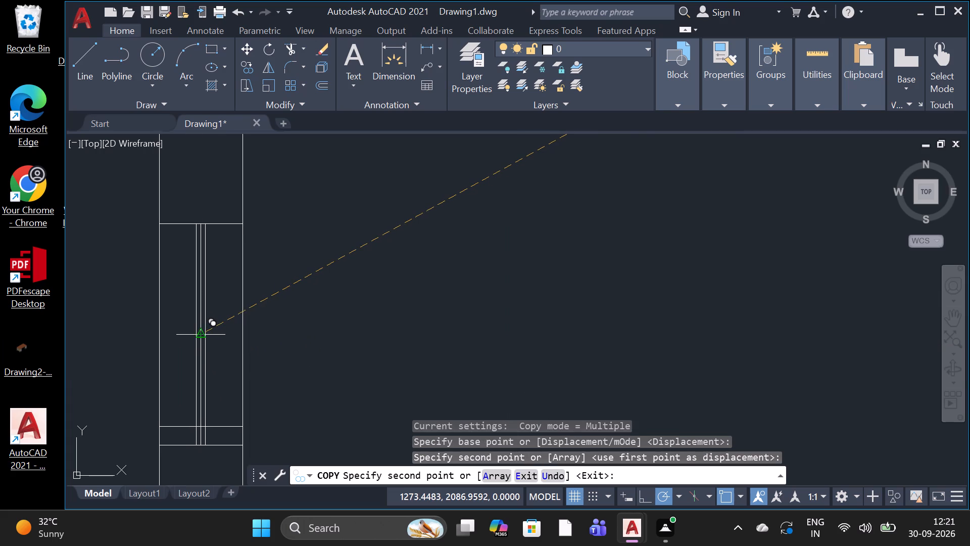
pyautogui.scroll(-5, 220, 372)
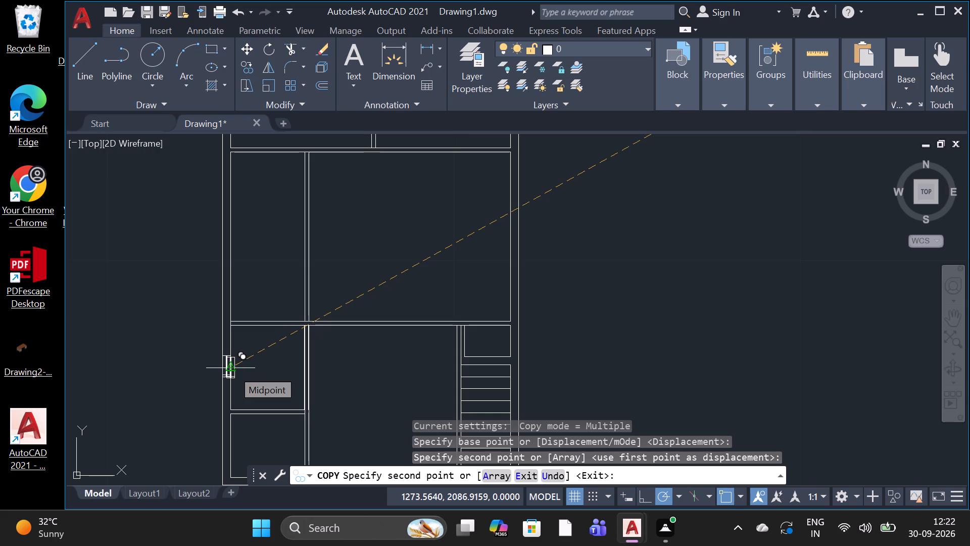
pyautogui.press('space')
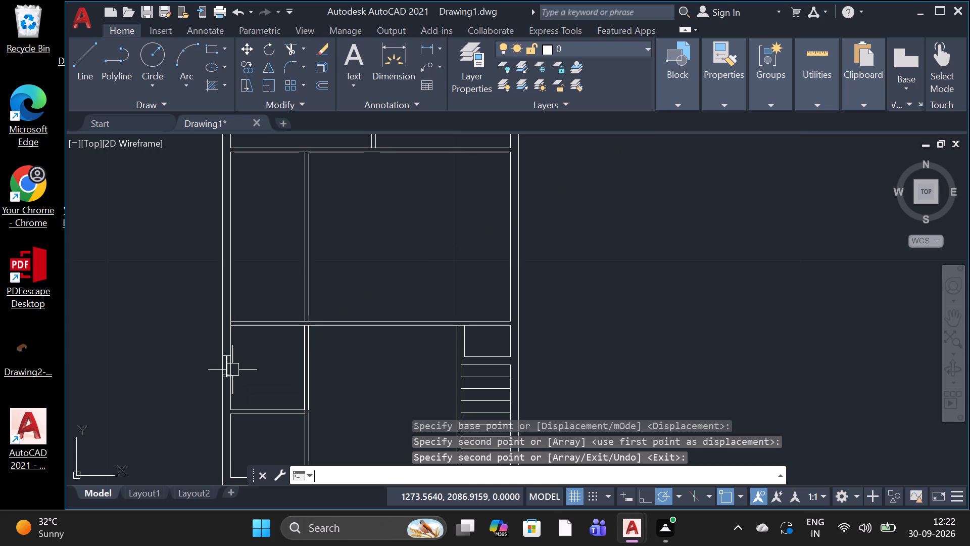
# Copy the longer vertical symbol by its centre into the east outer wall, centred beside the eastern room of the second row from the north.
pyautogui.scroll(-3, 535, 324)
pyautogui.scroll(2, 543, 235)
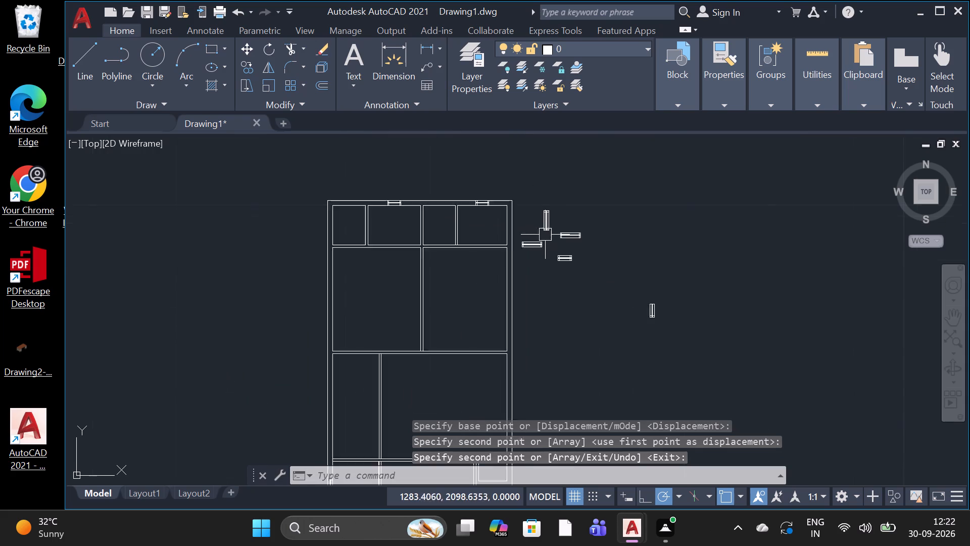
pyautogui.scroll(2, 548, 235)
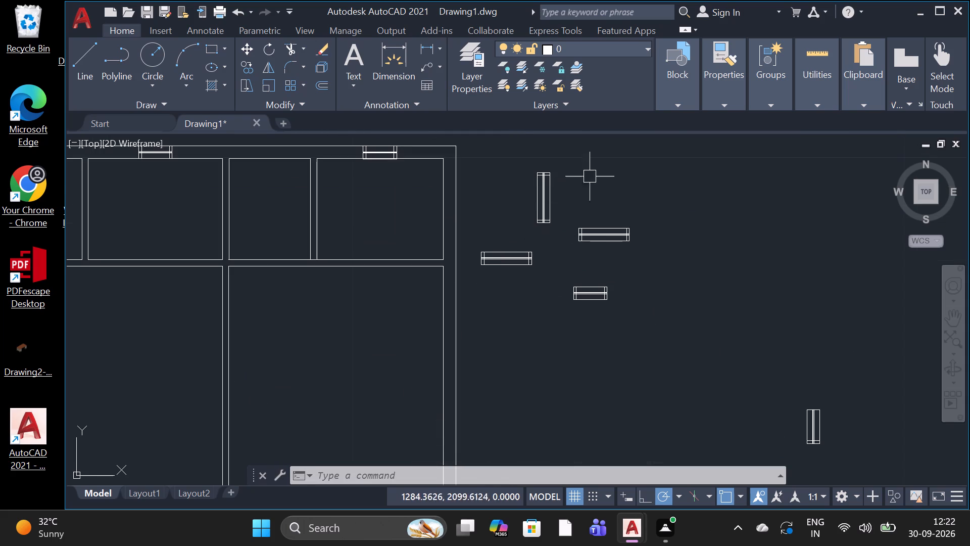
pyautogui.write('co')
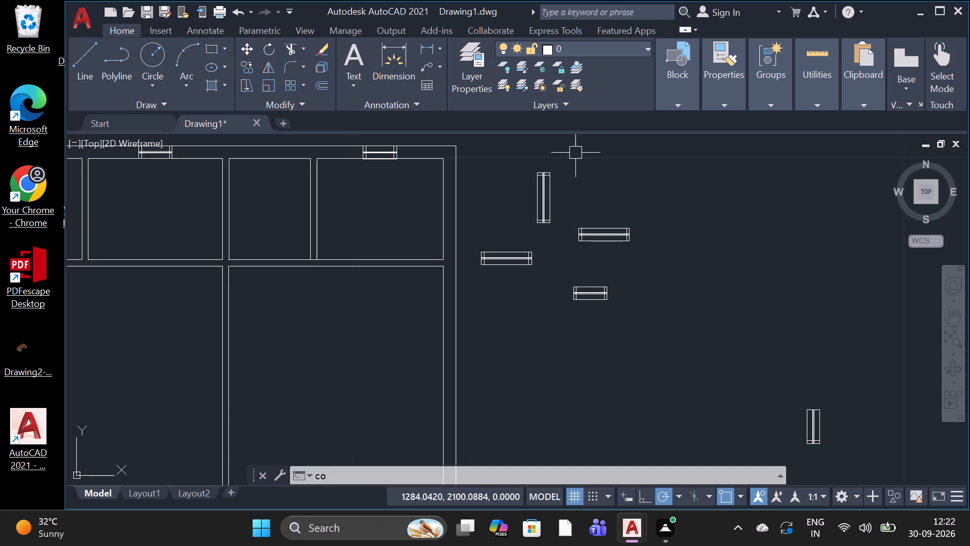
pyautogui.press('space')
pyautogui.click(573, 146)
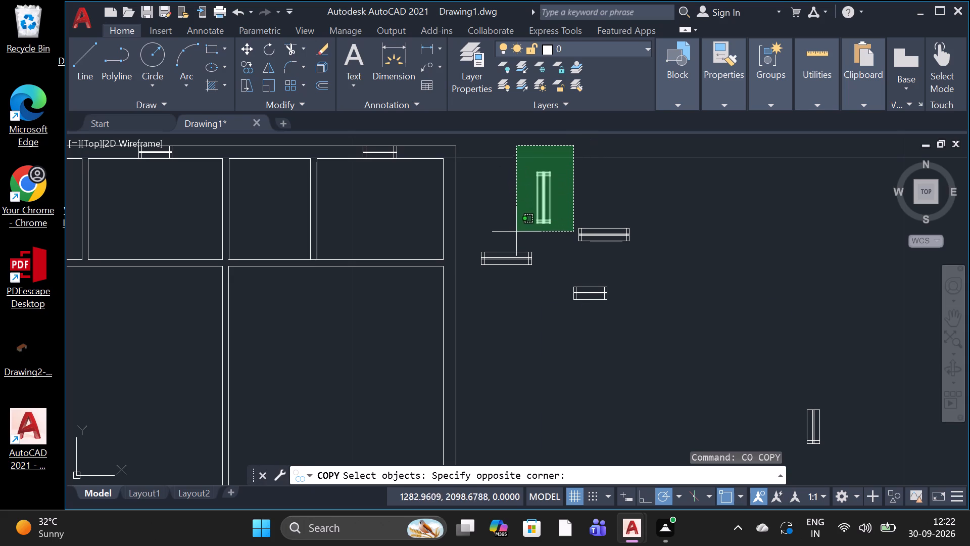
pyautogui.click(517, 233)
pyautogui.press('space')
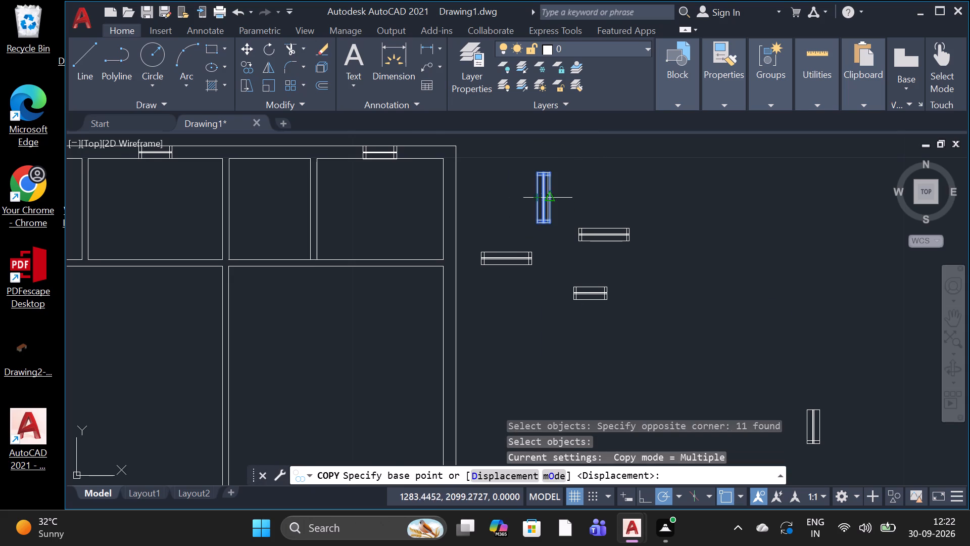
pyautogui.scroll(3, 557, 198)
pyautogui.scroll(3, 512, 197)
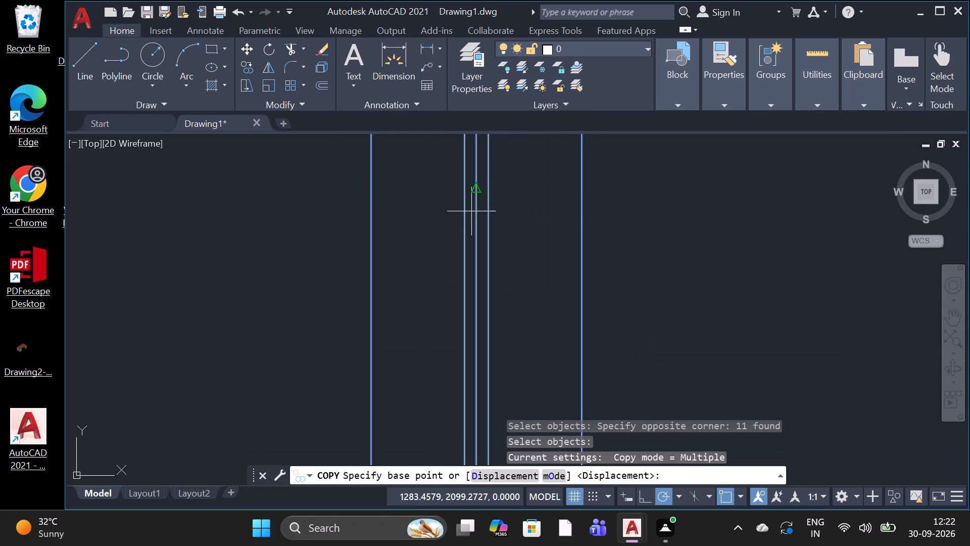
pyautogui.click(476, 192)
pyautogui.scroll(-7, 343, 252)
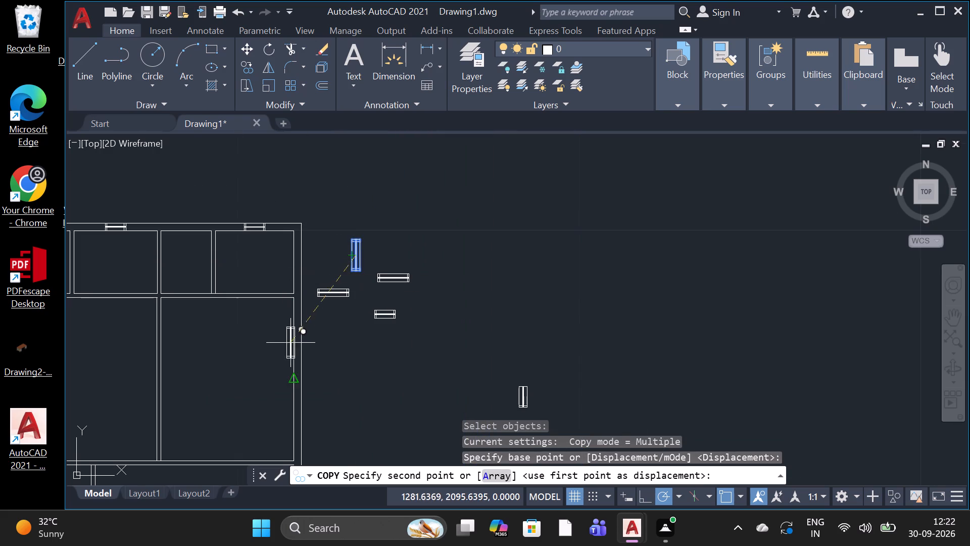
pyautogui.scroll(3, 295, 376)
pyautogui.scroll(-3, 296, 368)
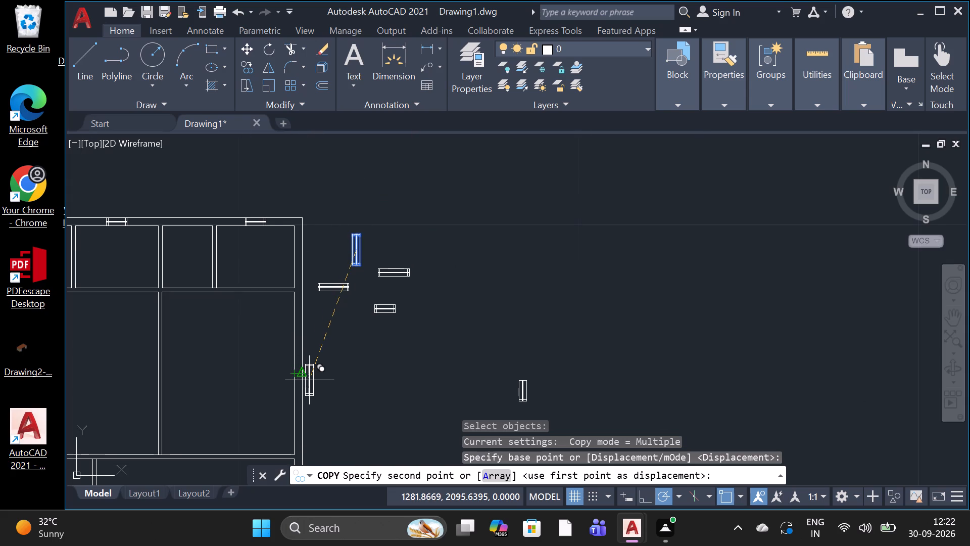
pyautogui.scroll(3, 309, 380)
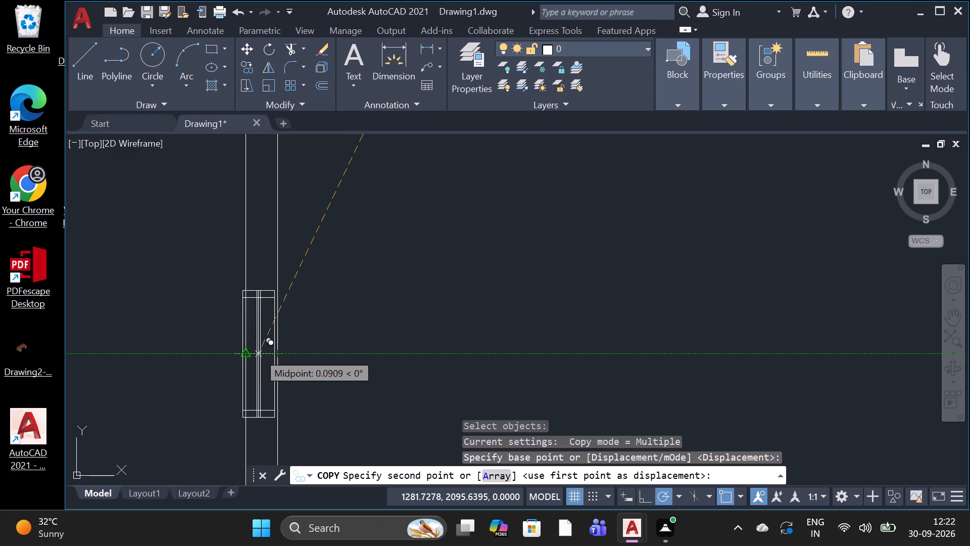
pyautogui.scroll(2, 259, 360)
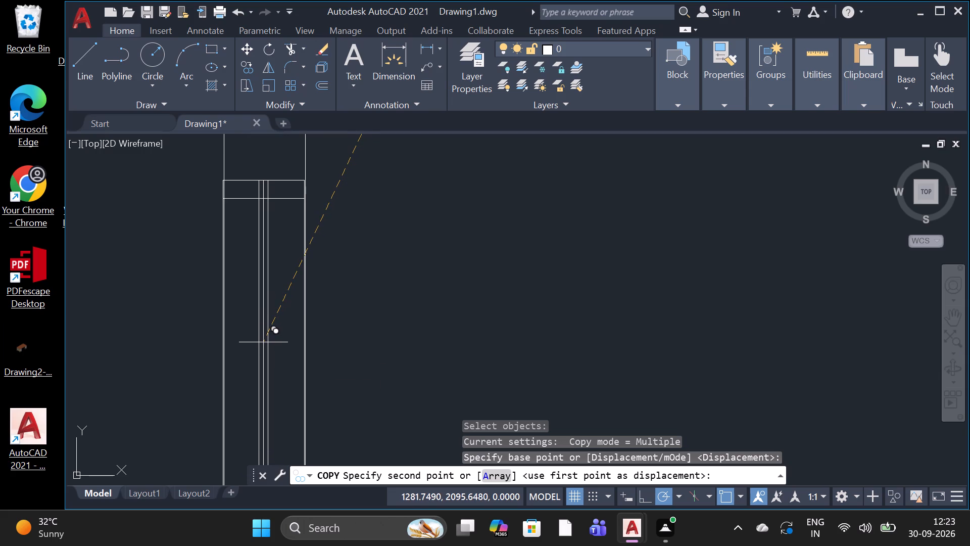
pyautogui.click(264, 345)
# Place another copy in the west outer wall, centred beside the western room of the second row from the north.
pyautogui.scroll(-3, 290, 370)
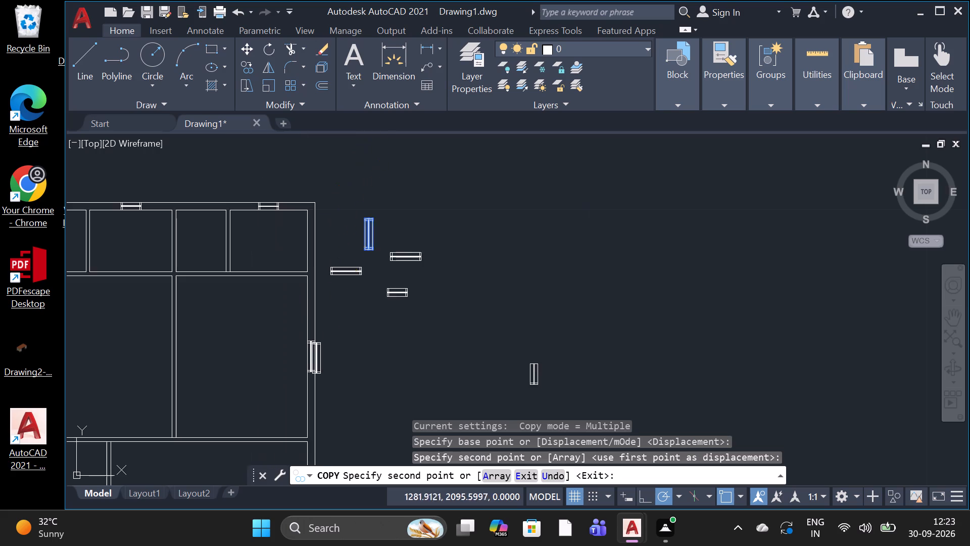
pyautogui.scroll(-6, 329, 350)
pyautogui.scroll(3, 280, 356)
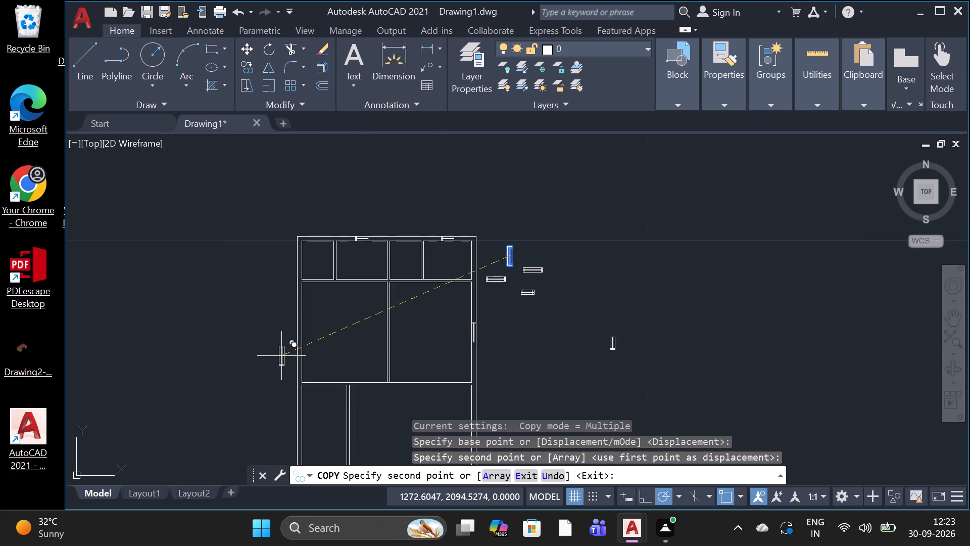
pyautogui.scroll(1, 282, 354)
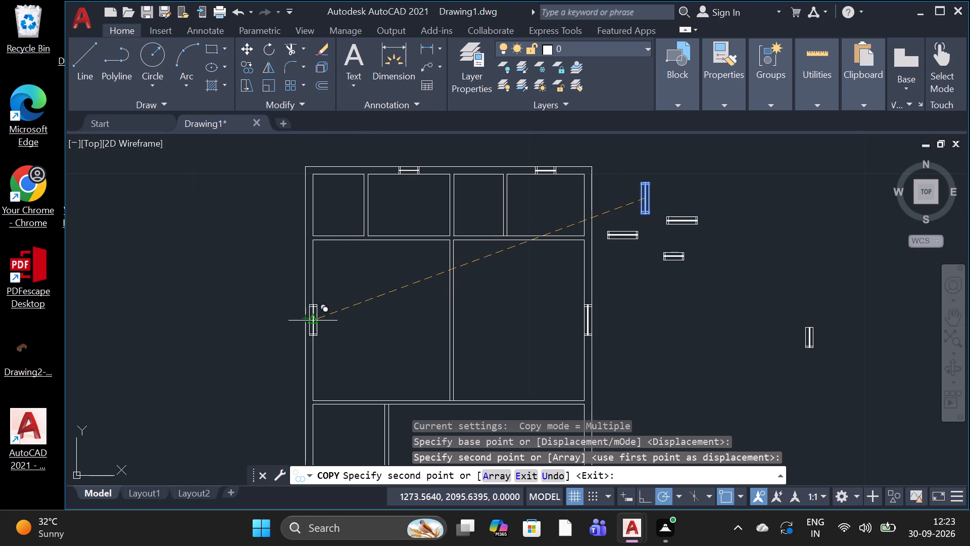
pyautogui.scroll(3, 314, 317)
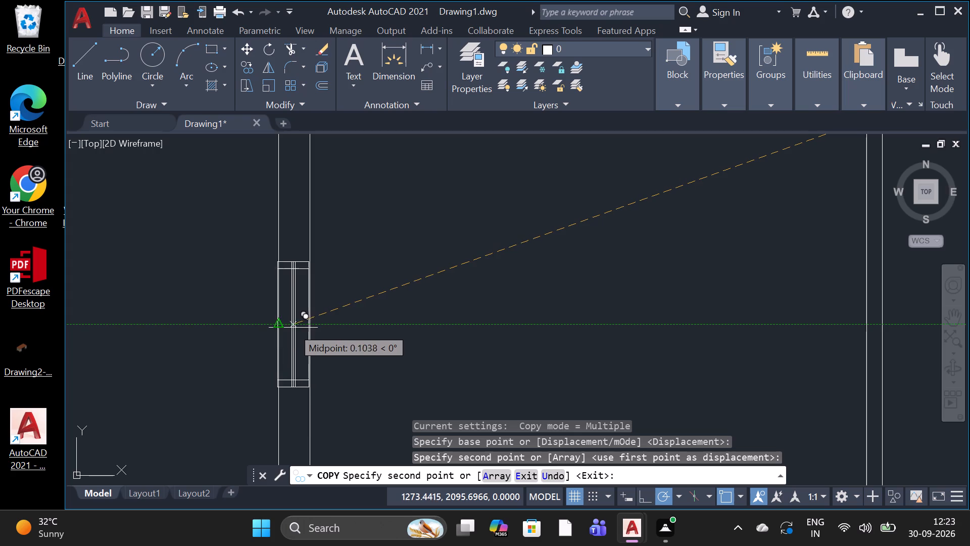
pyautogui.click(294, 329)
# Place another copy of the longer vertical symbol in the east outer wall, centred beside the large eastern room of the third row from the north.
pyautogui.scroll(-3, 325, 330)
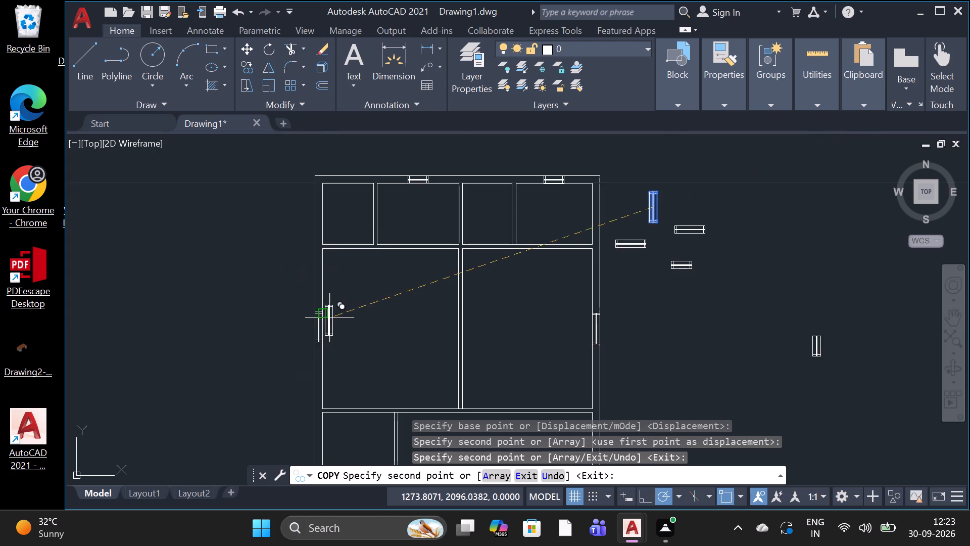
pyautogui.scroll(-3, 330, 315)
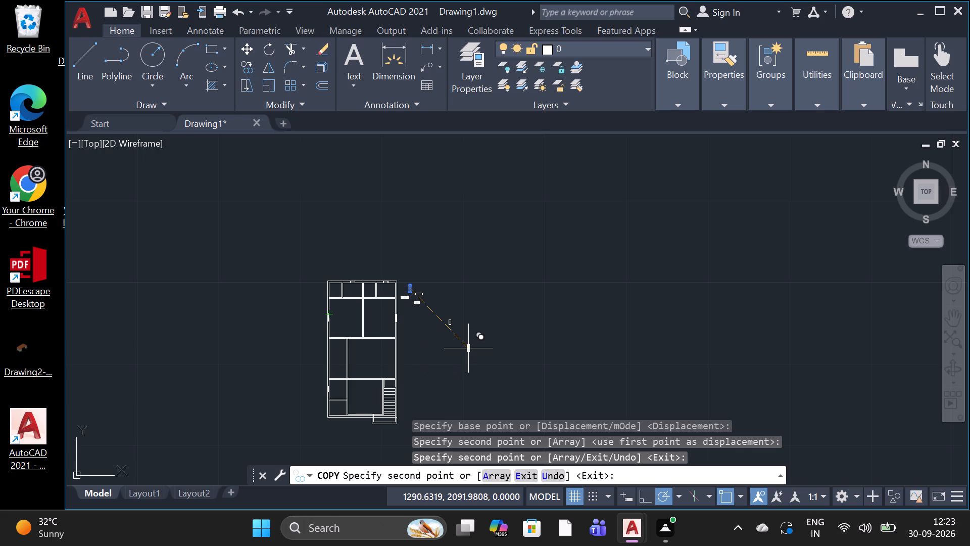
pyautogui.scroll(3, 395, 373)
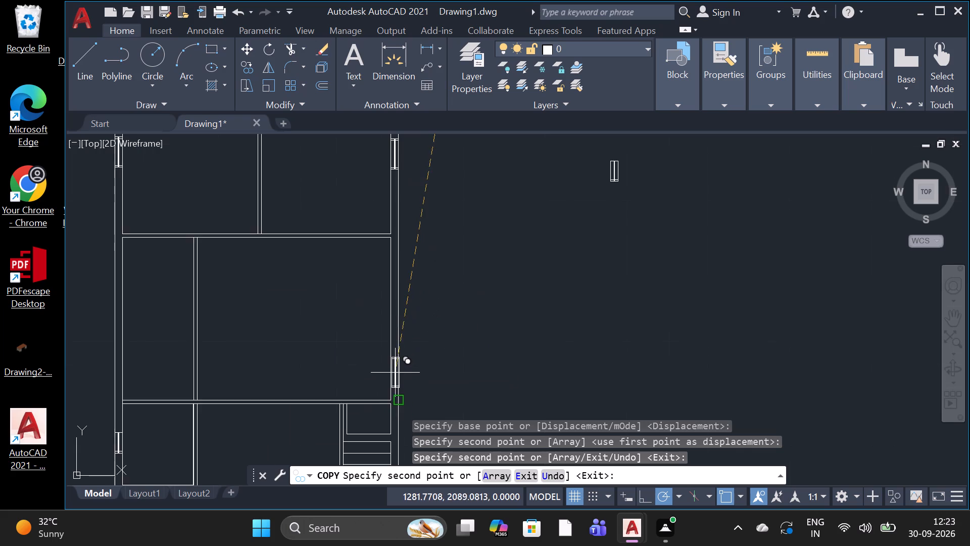
pyautogui.scroll(1, 393, 360)
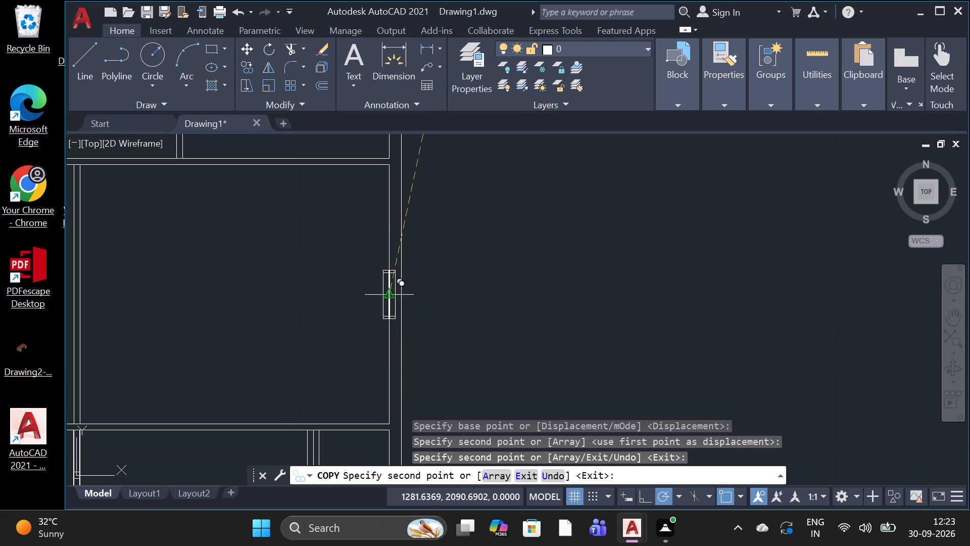
pyautogui.scroll(2, 403, 288)
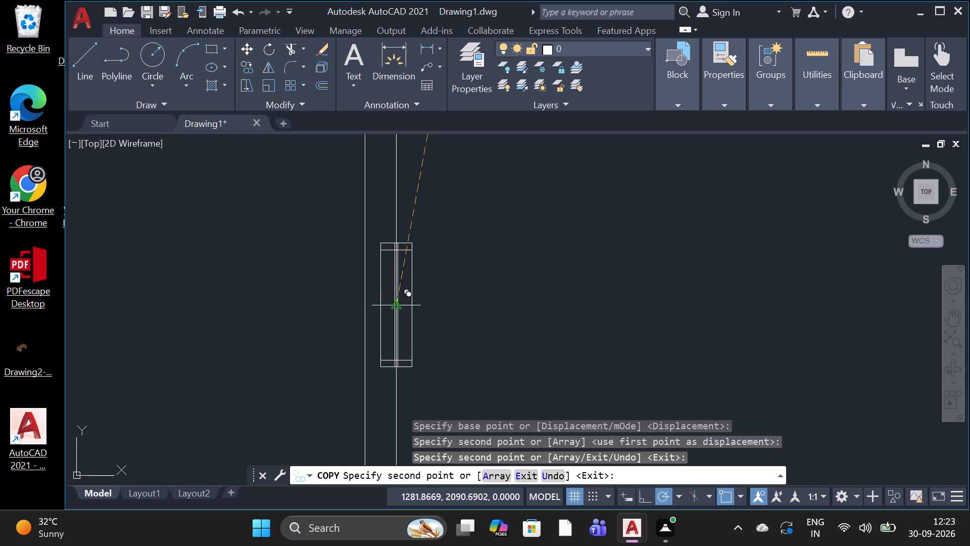
pyautogui.scroll(2, 377, 308)
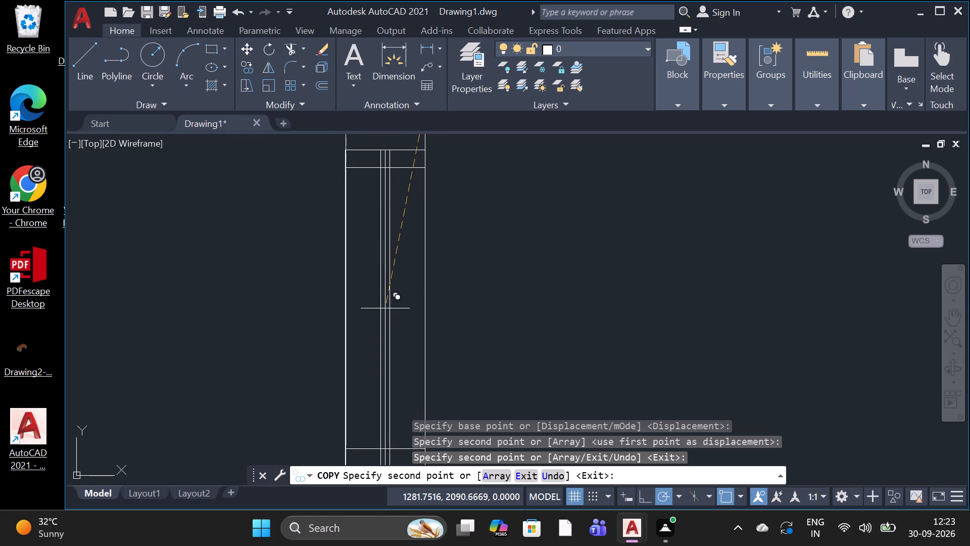
pyautogui.click(385, 308)
# Place a last copy in the west outer wall, centred beside the narrow western room of the third row from the north, and finish copying.
pyautogui.scroll(-2, 468, 324)
pyautogui.scroll(-1, 433, 353)
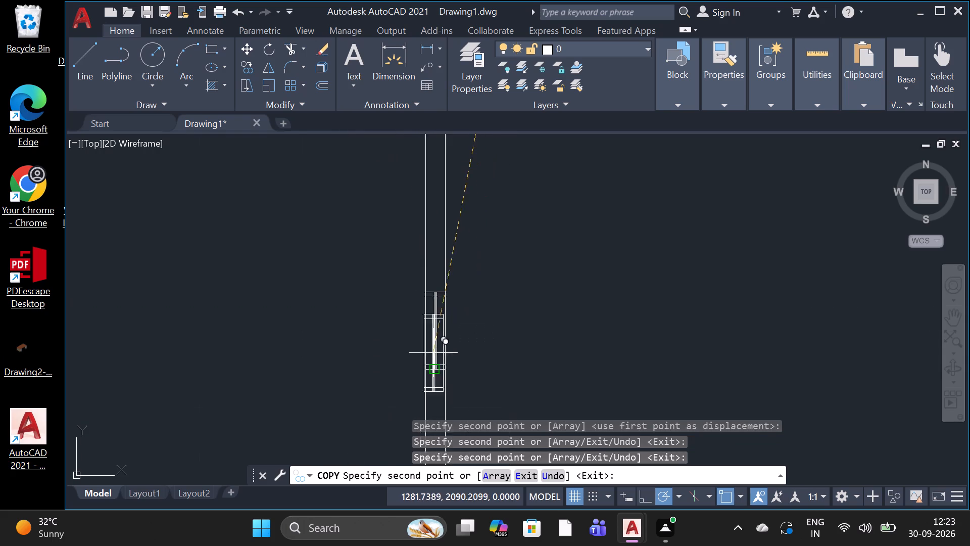
pyautogui.scroll(-4, 433, 351)
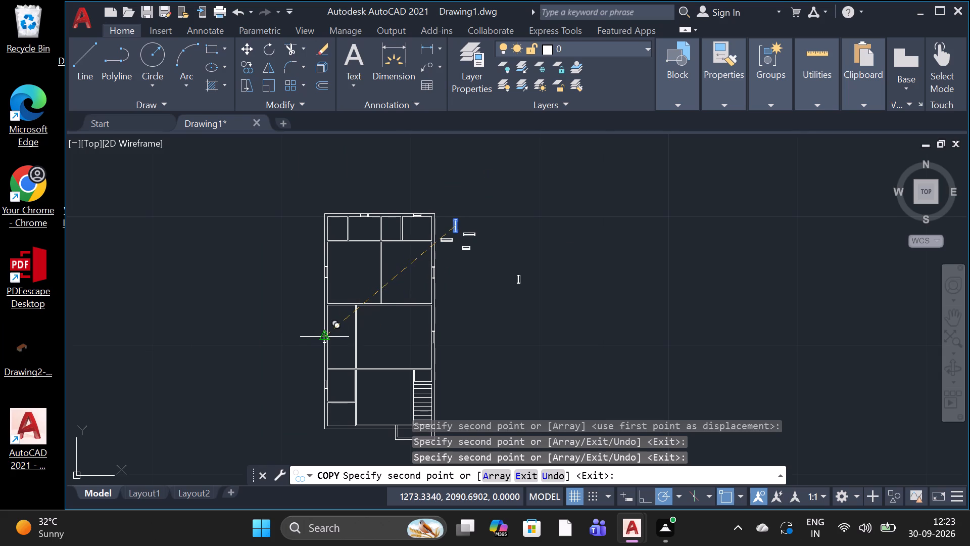
pyautogui.scroll(5, 323, 336)
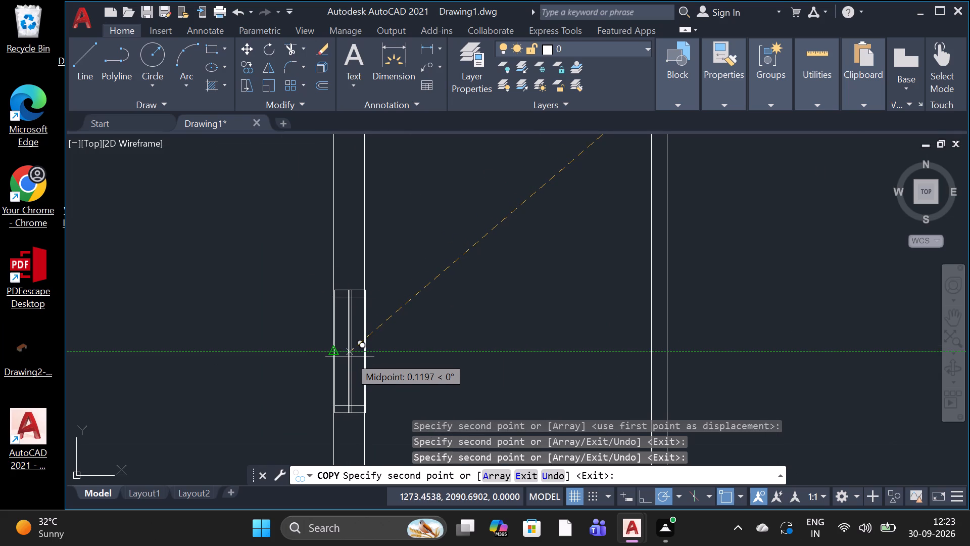
pyautogui.scroll(1, 350, 356)
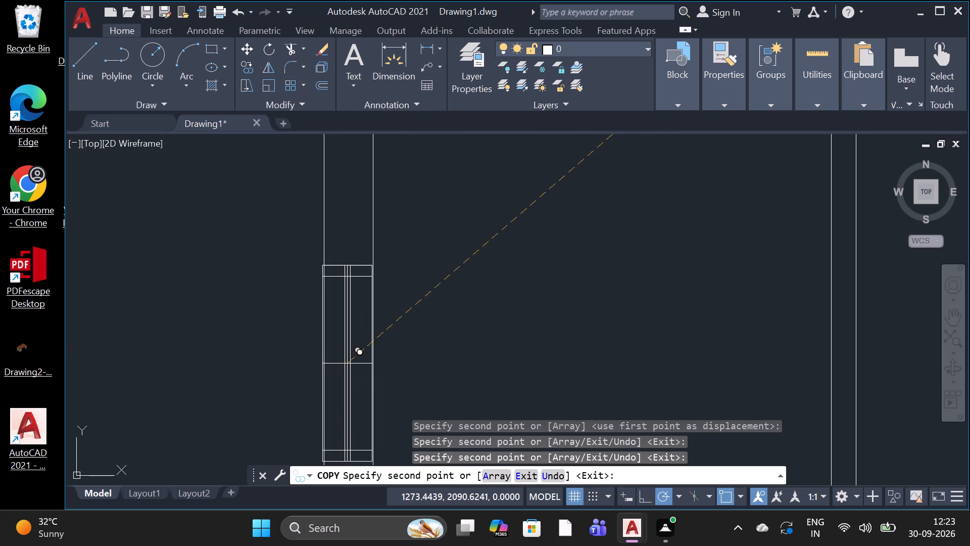
pyautogui.scroll(2, 353, 354)
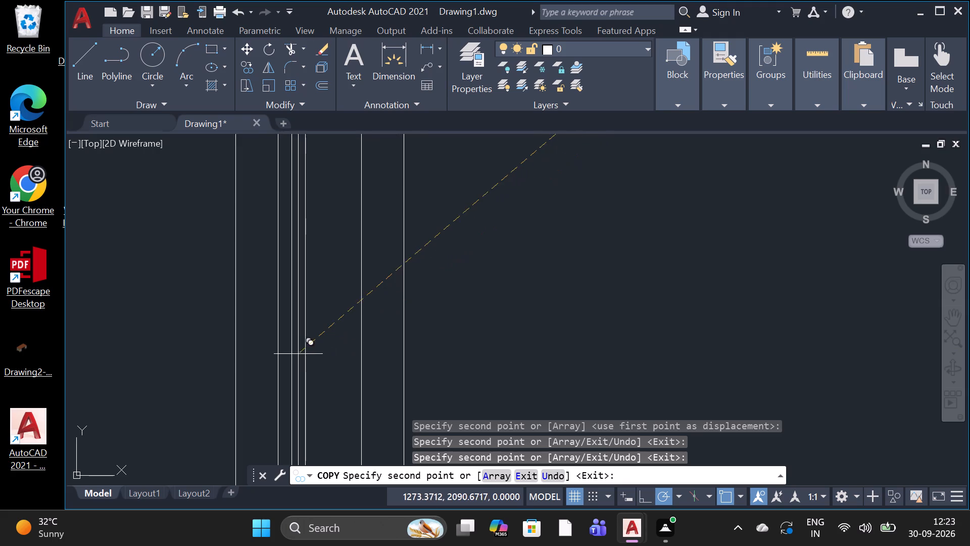
pyautogui.scroll(-2, 339, 352)
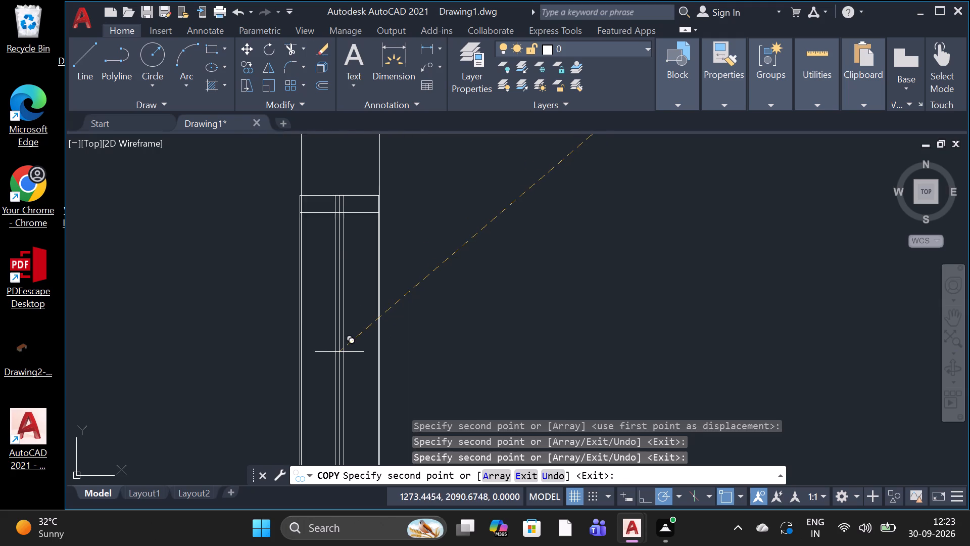
pyautogui.scroll(-1, 339, 352)
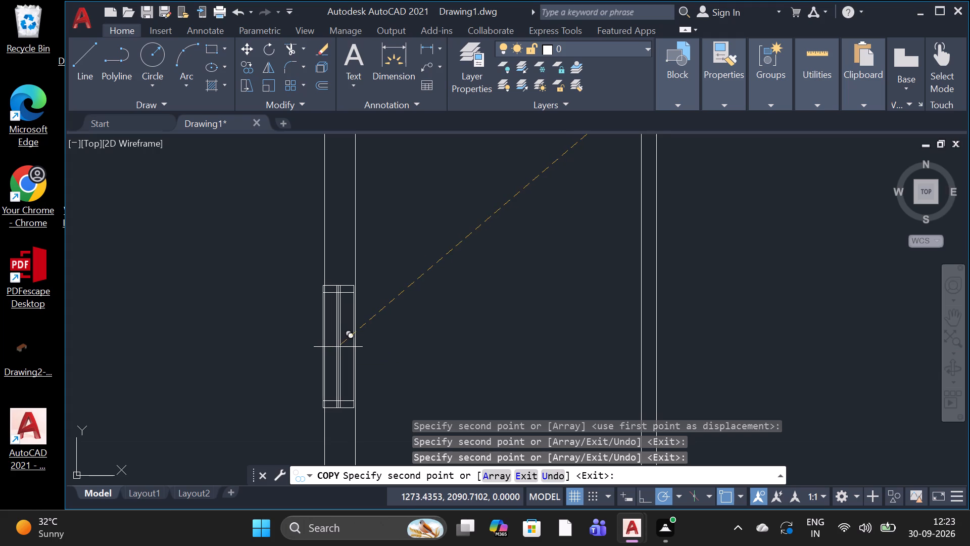
pyautogui.scroll(3, 338, 347)
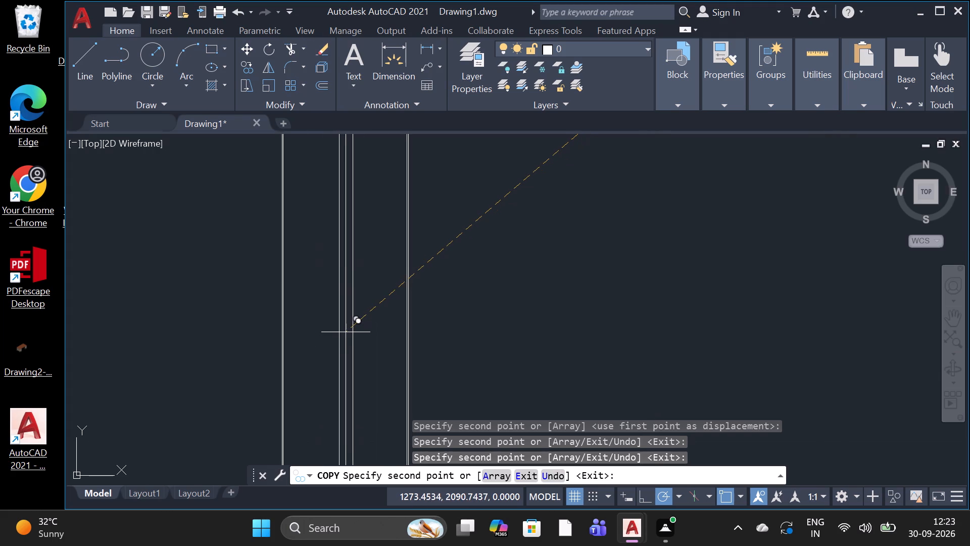
pyautogui.click(345, 328)
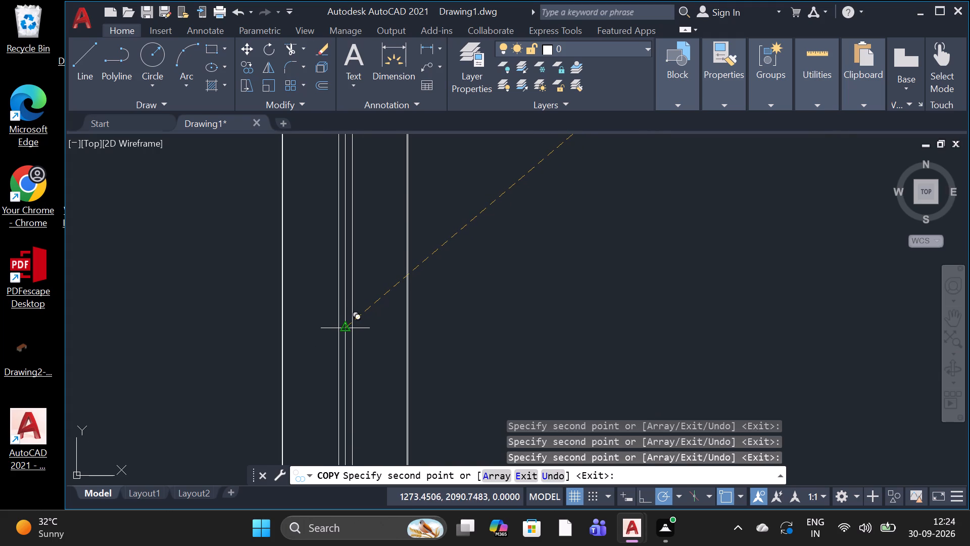
pyautogui.scroll(-8, 345, 327)
pyautogui.scroll(-2, 393, 311)
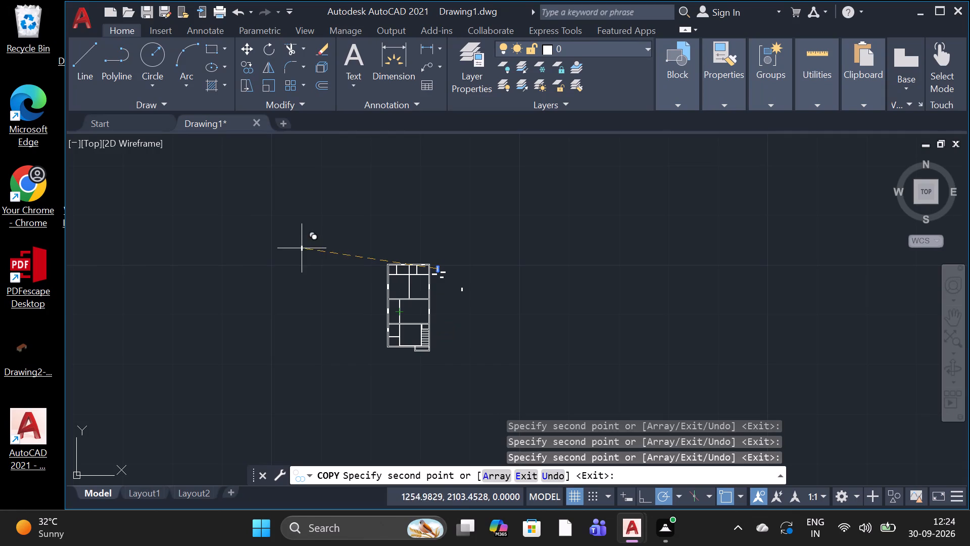
pyautogui.press('space')
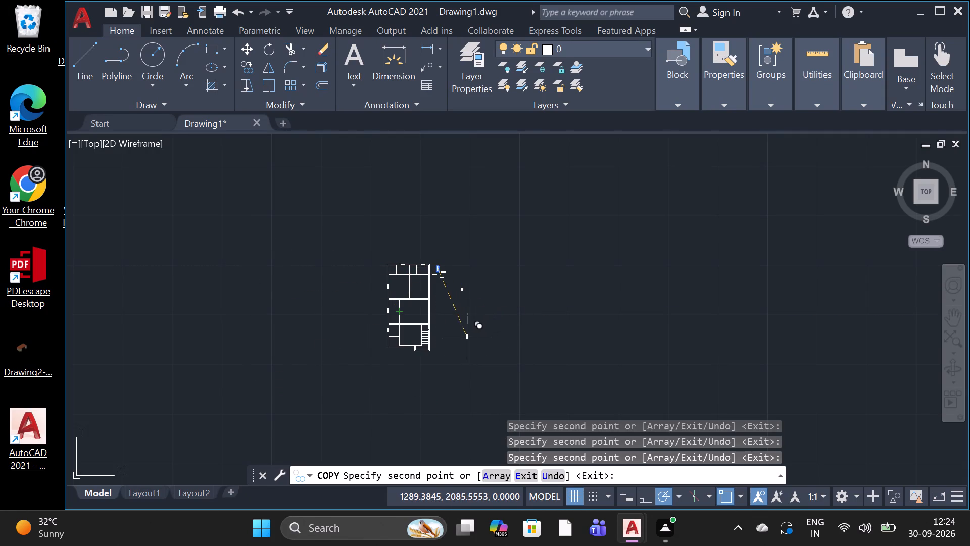
# Draw a free-standing rectangle 0.8128 long and 0.8128 wide in the empty area east of the spare horizontal symbols.
pyautogui.scroll(2, 471, 287)
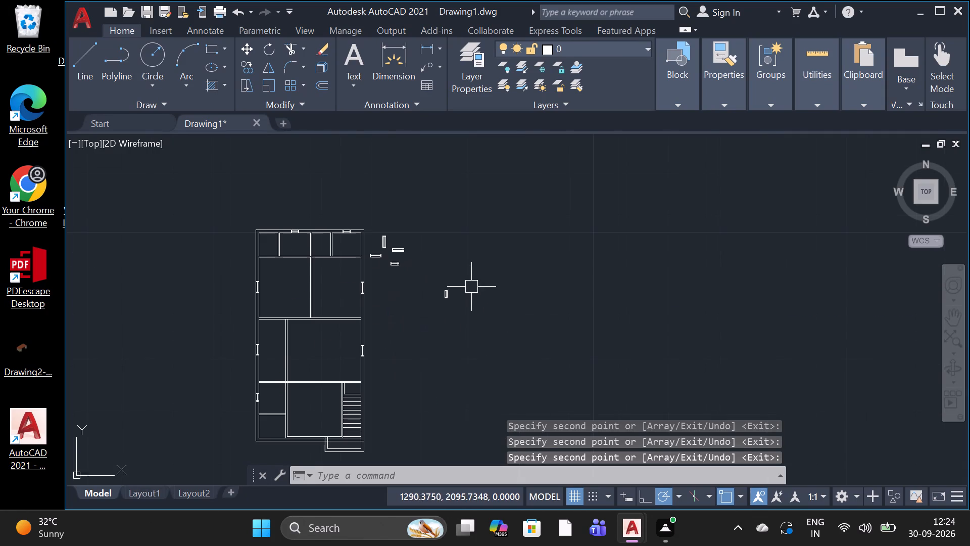
pyautogui.scroll(-1, 403, 318)
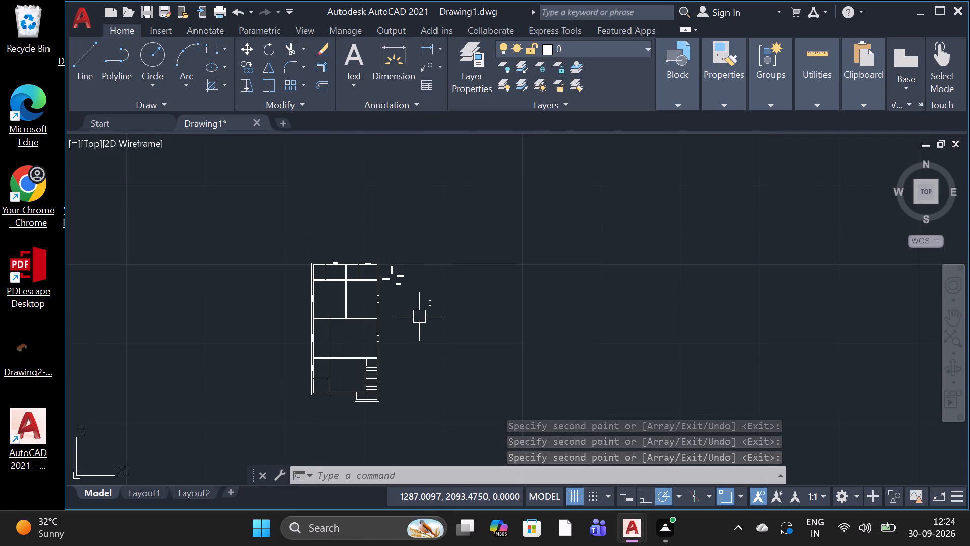
pyautogui.click(206, 52)
pyautogui.scroll(2, 447, 279)
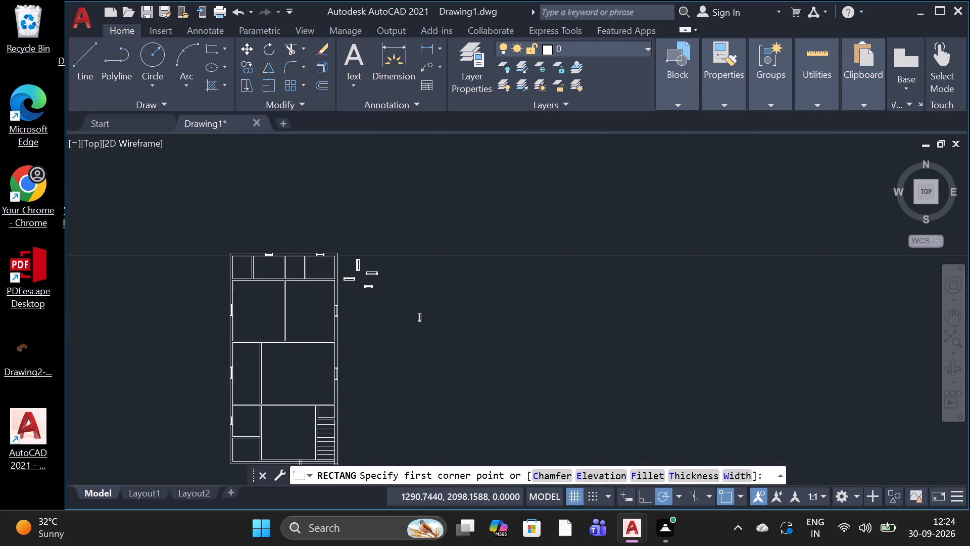
pyautogui.scroll(1, 414, 265)
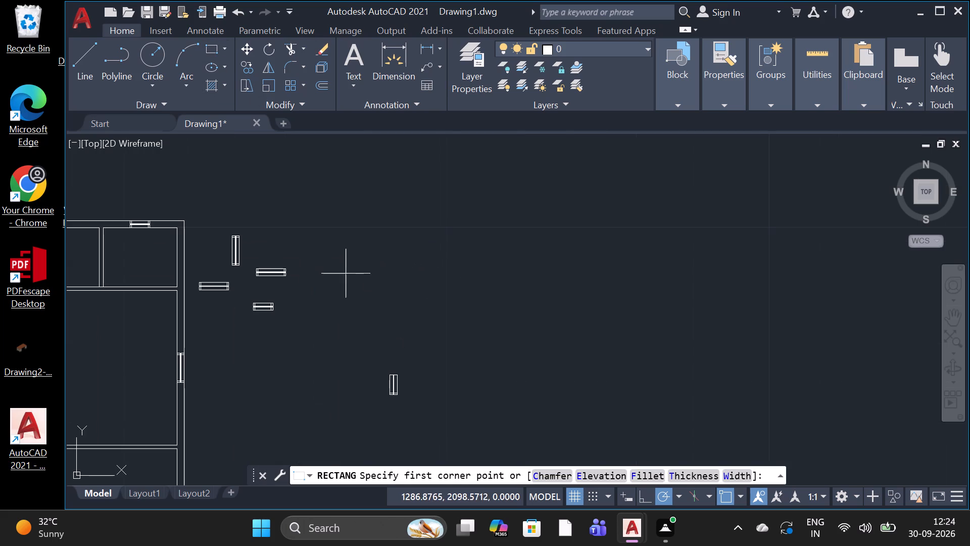
pyautogui.click(328, 256)
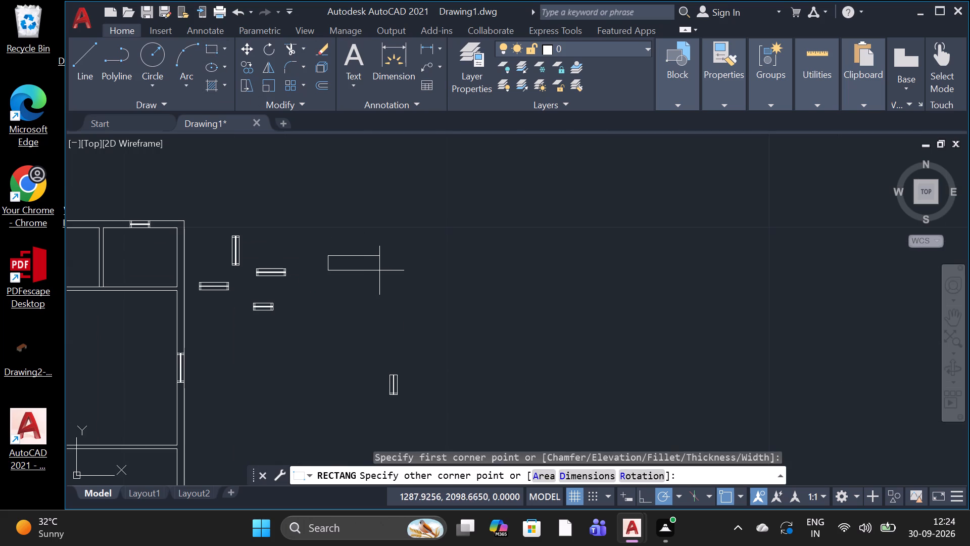
pyautogui.rightClick(382, 305)
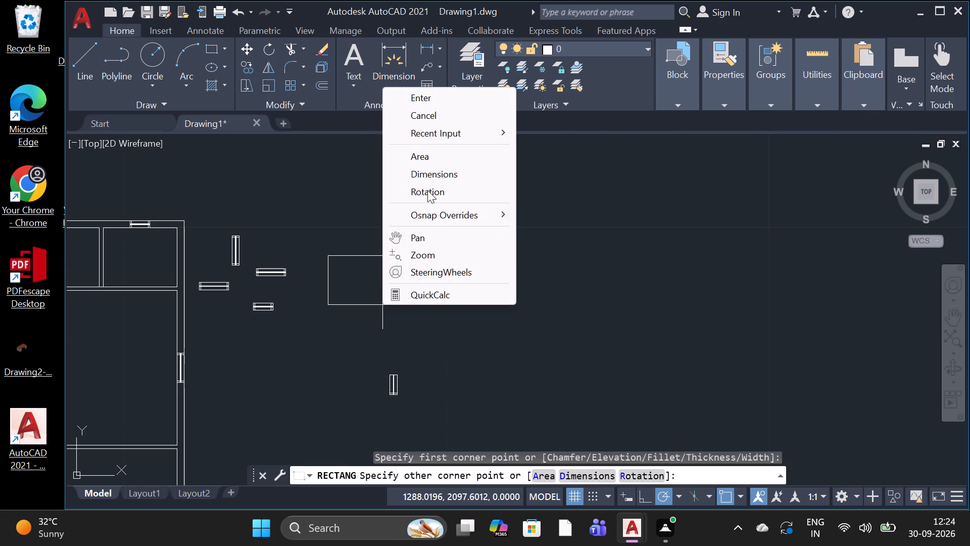
pyautogui.click(427, 169)
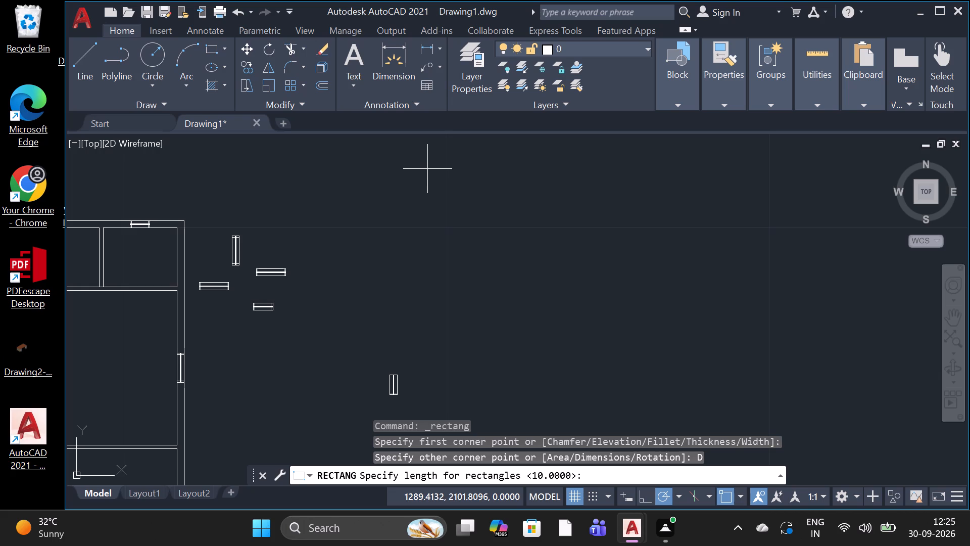
pyautogui.write('0.')
pyautogui.write('81')
pyautogui.press('2')
pyautogui.press('8')
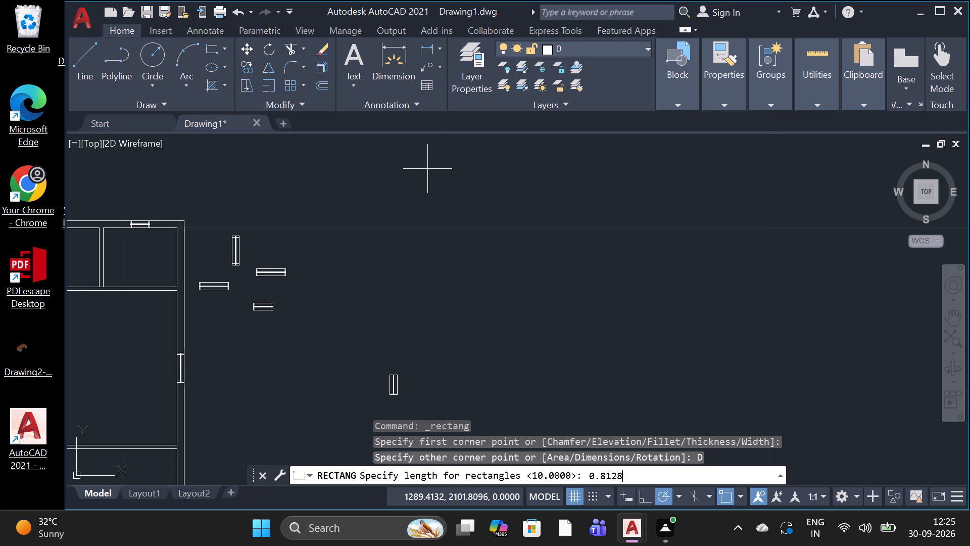
pyautogui.press('space')
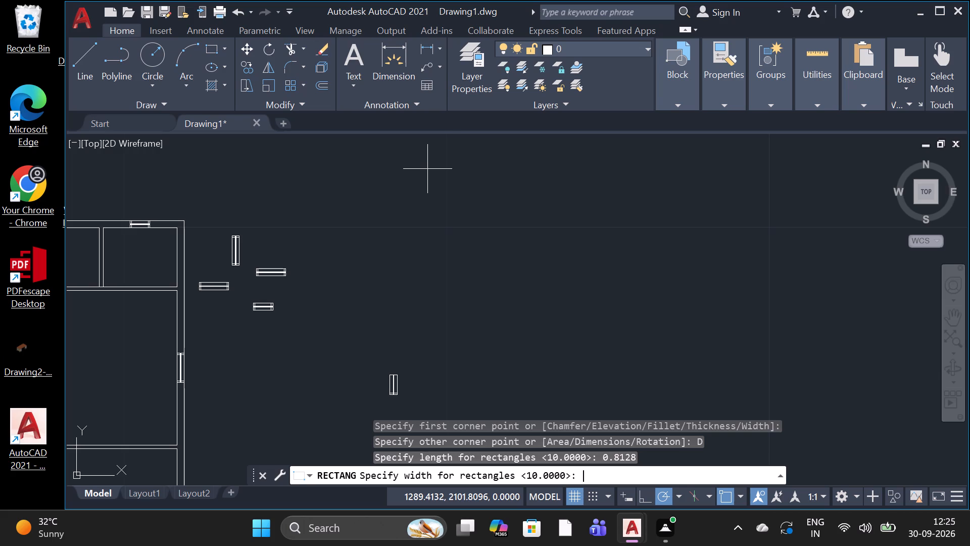
pyautogui.press('0')
pyautogui.press('.')
pyautogui.write('81')
pyautogui.press('2')
pyautogui.press('8')
pyautogui.press('space')
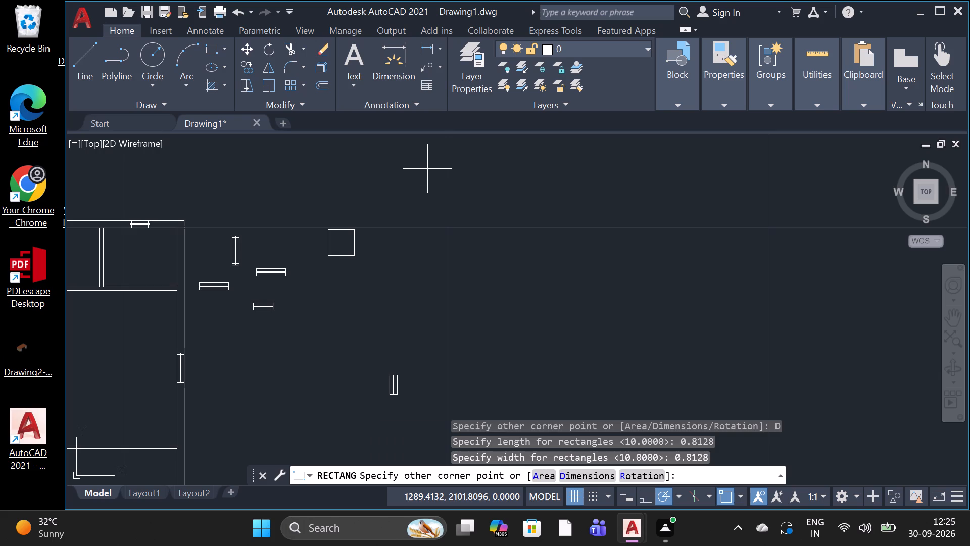
pyautogui.click(427, 204)
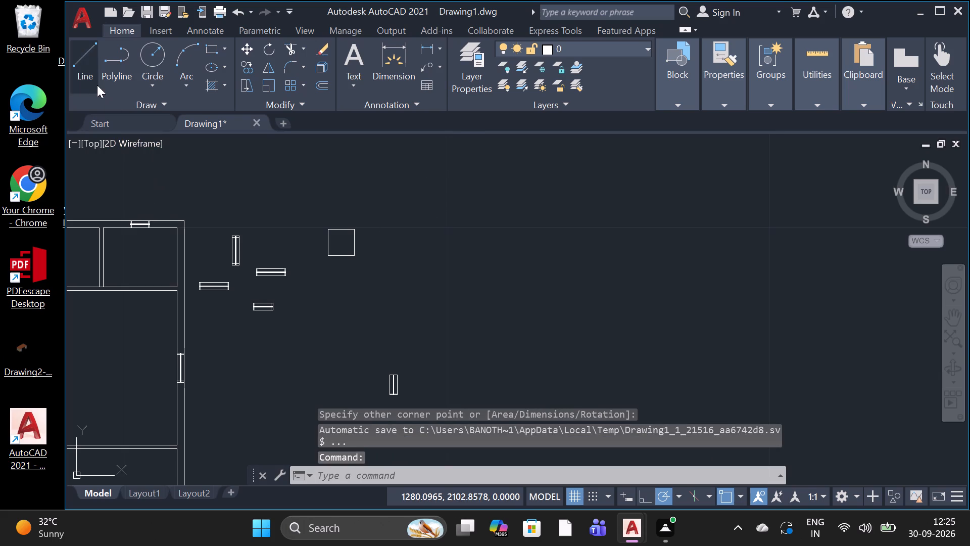
# Draw a circle centred on the 0.8128 square's southwest corner, with its radius reaching the northwest corner.
pyautogui.click(148, 62)
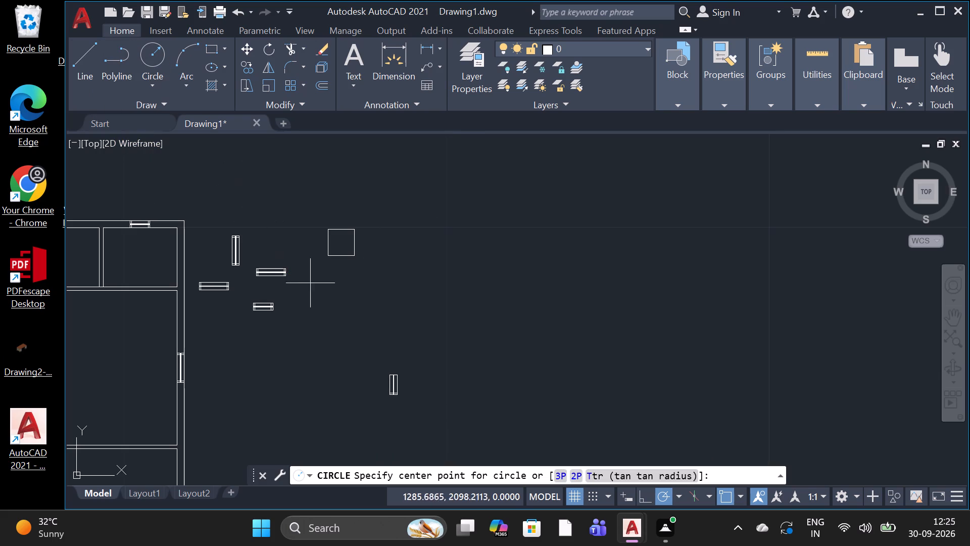
pyautogui.scroll(3, 335, 254)
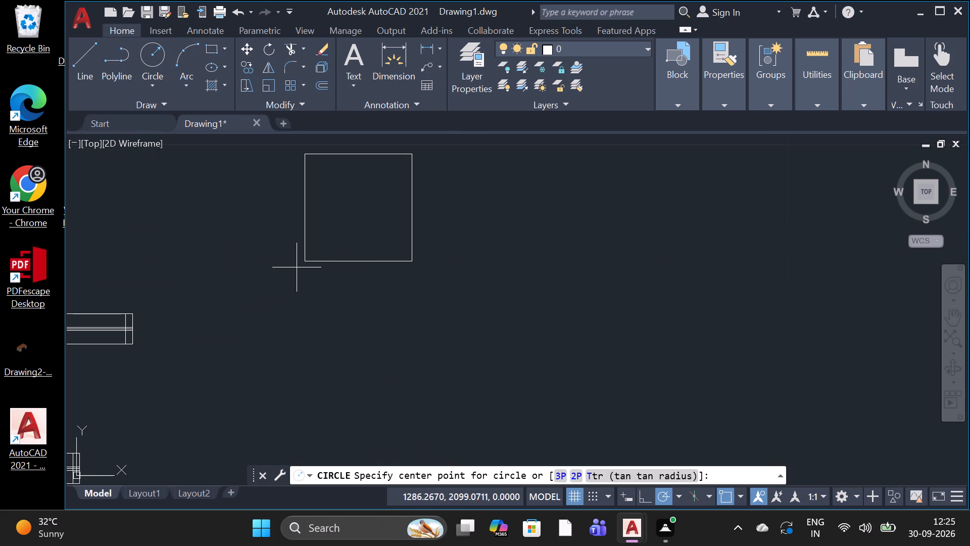
pyautogui.click(301, 261)
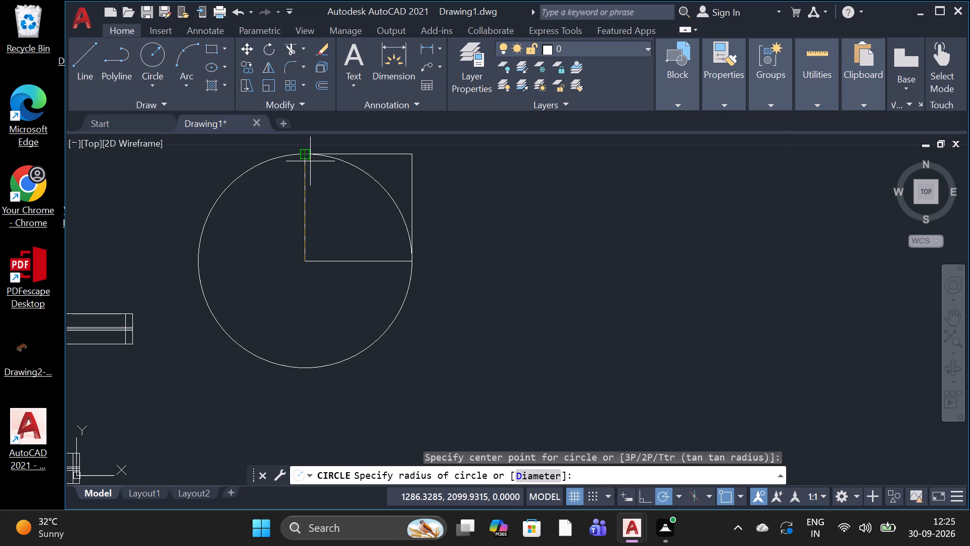
pyautogui.scroll(3, 310, 161)
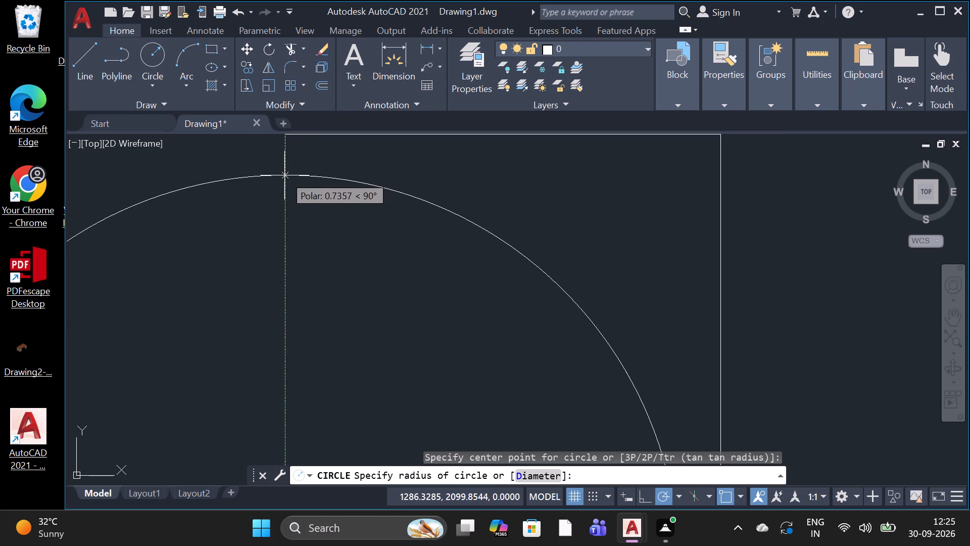
pyautogui.scroll(-2, 284, 175)
pyautogui.click(281, 163)
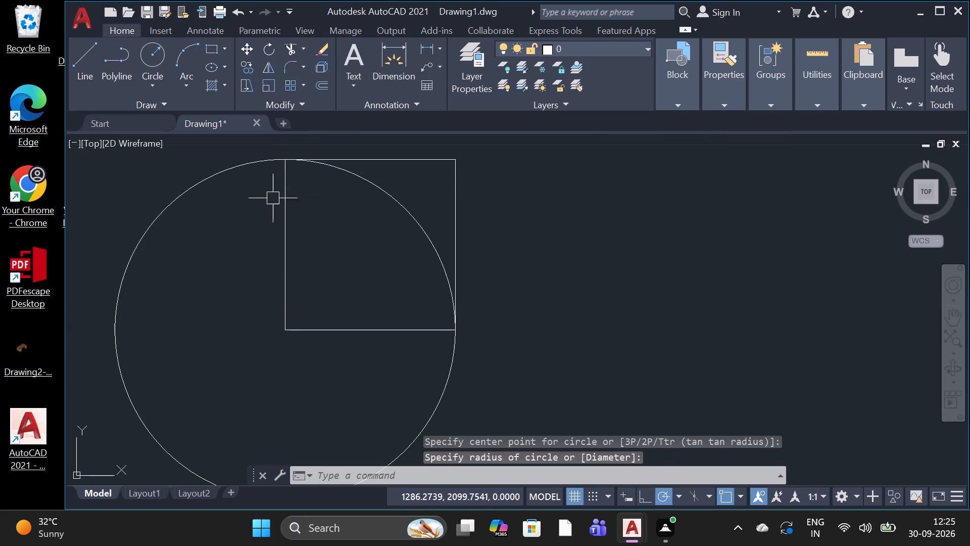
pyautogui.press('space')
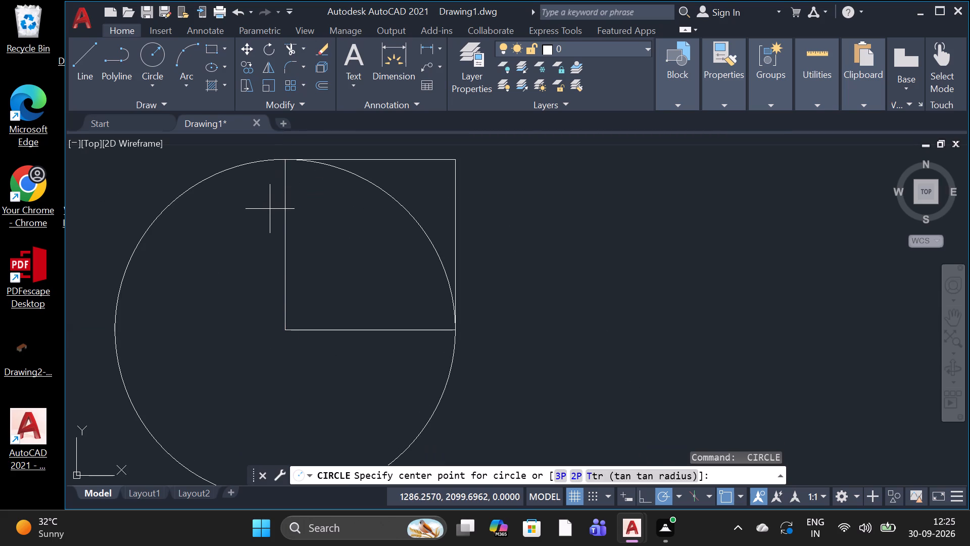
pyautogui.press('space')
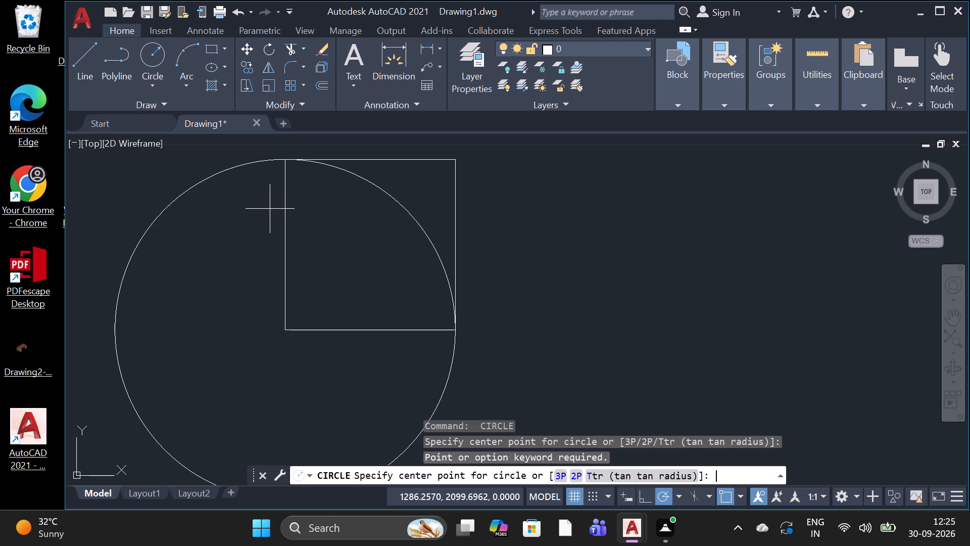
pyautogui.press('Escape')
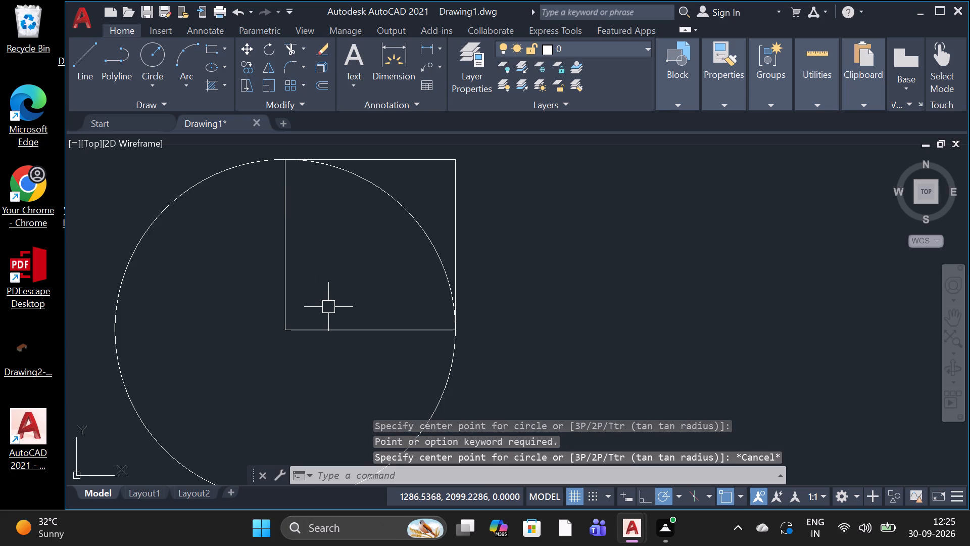
# Trim away the circle outside the square and the square's north and east sides, leaving a quarter-circle door swing.
pyautogui.write('tr')
pyautogui.press('space')
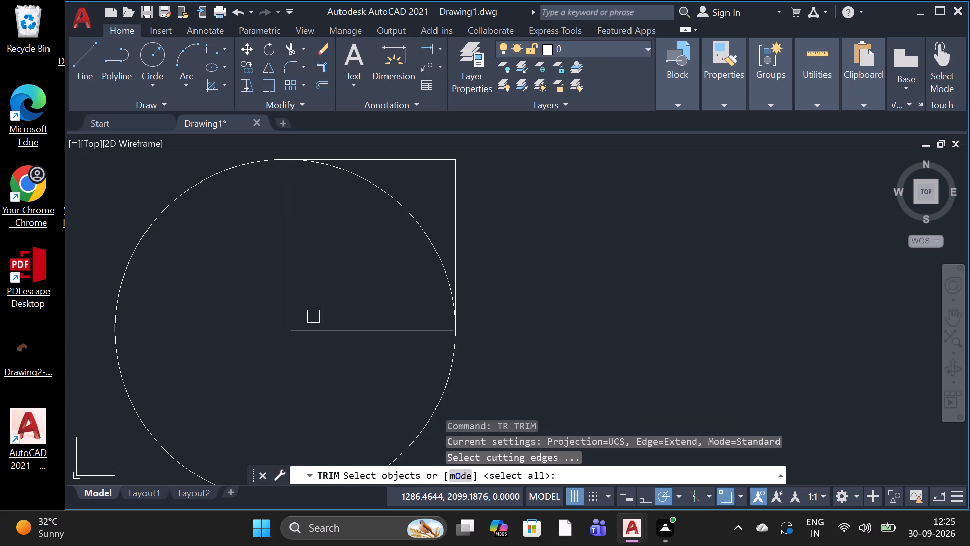
pyautogui.press('space')
pyautogui.click(205, 183)
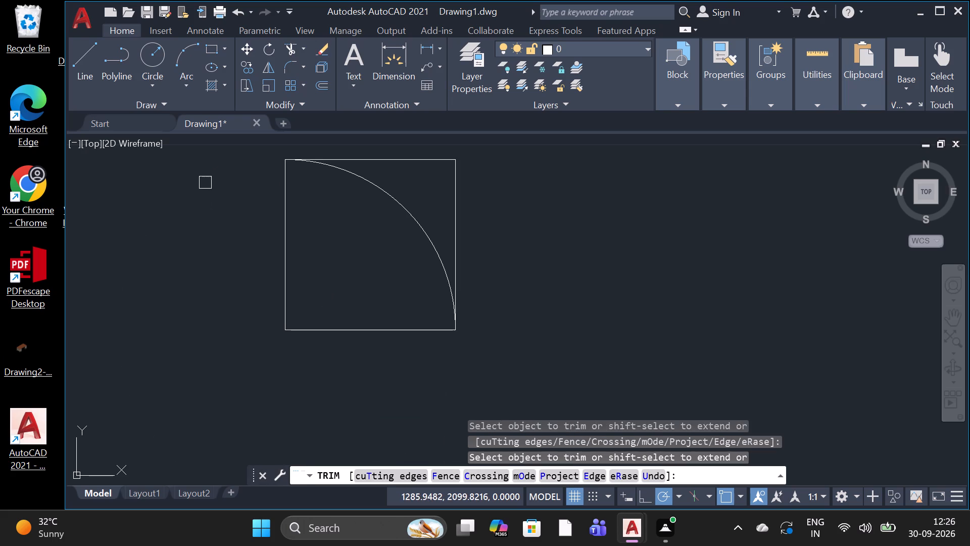
pyautogui.click(372, 161)
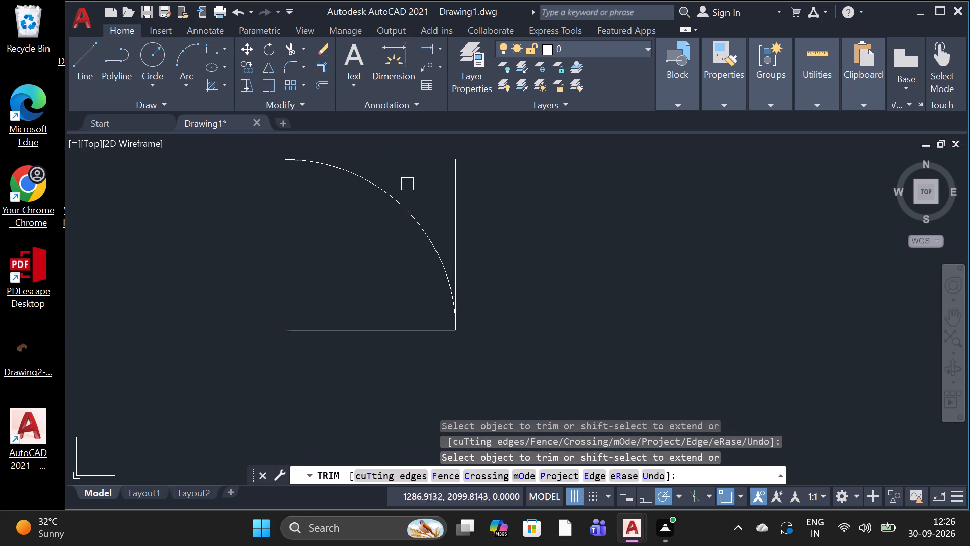
pyautogui.click(452, 208)
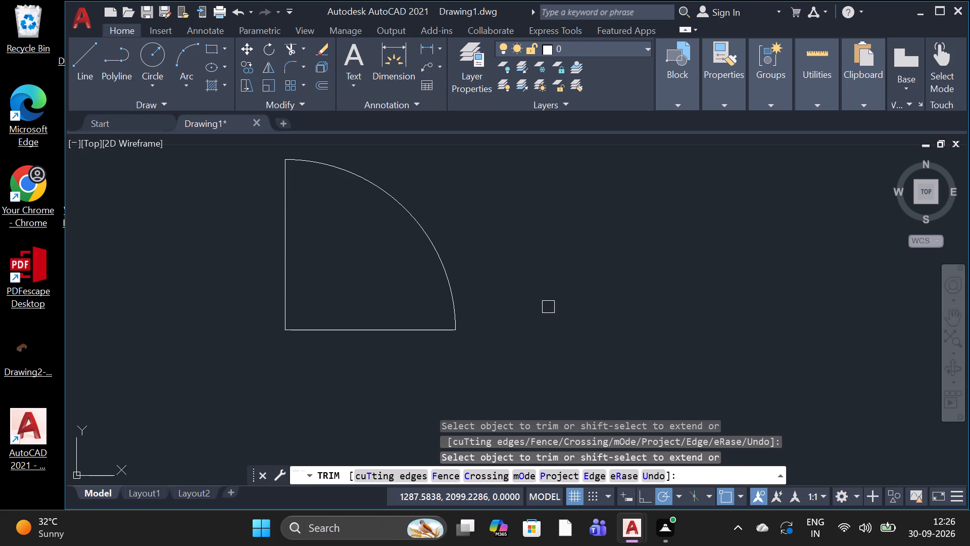
pyautogui.press('space')
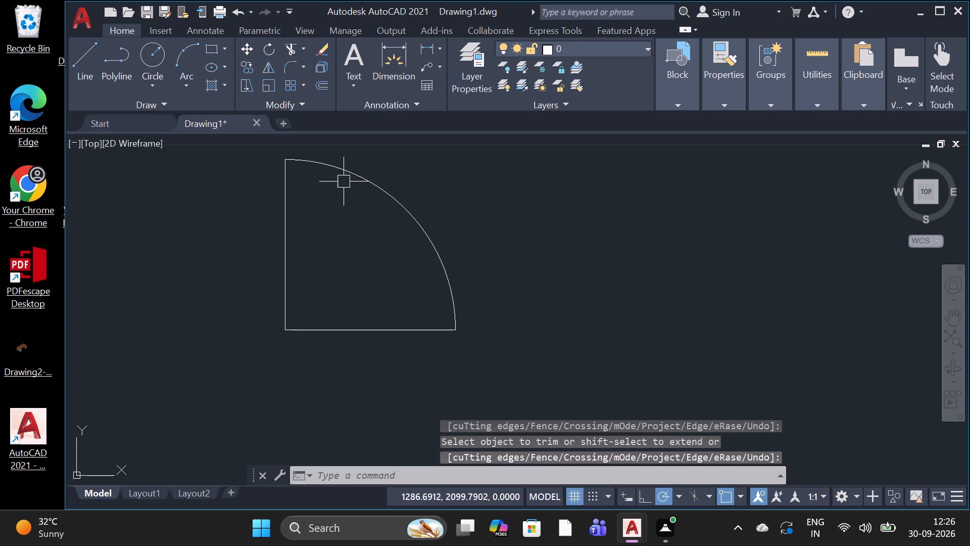
# Draw a line 0.0508 east from the door symbol's southwest corner and continue it vertically north to the swing arc.
pyautogui.click(85, 72)
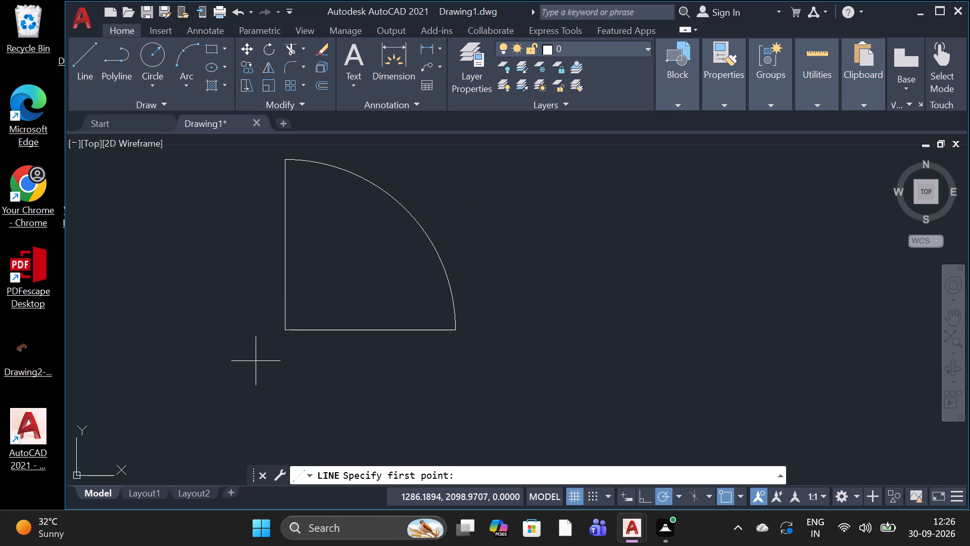
pyautogui.click(287, 328)
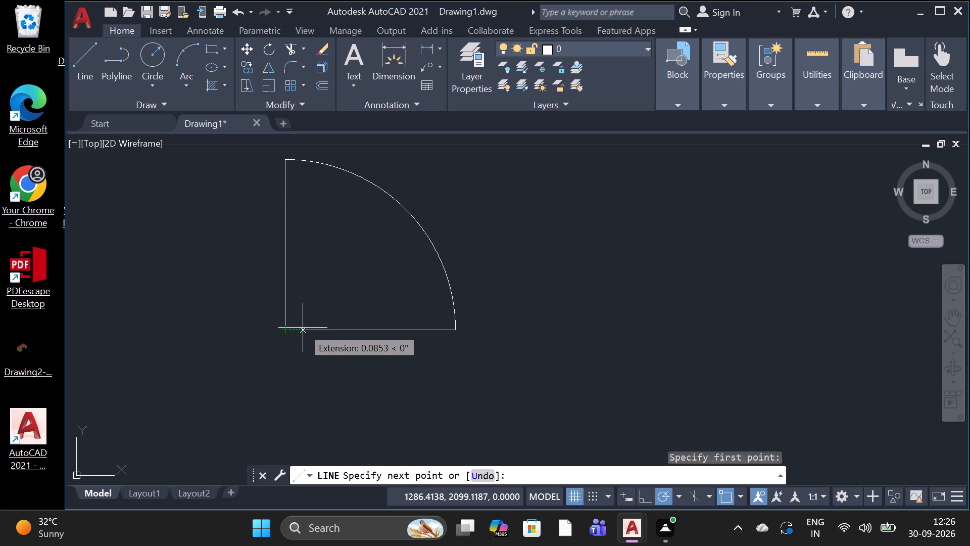
pyautogui.write('0.')
pyautogui.press('0')
pyautogui.press('5')
pyautogui.press('0')
pyautogui.press('8')
pyautogui.press('space')
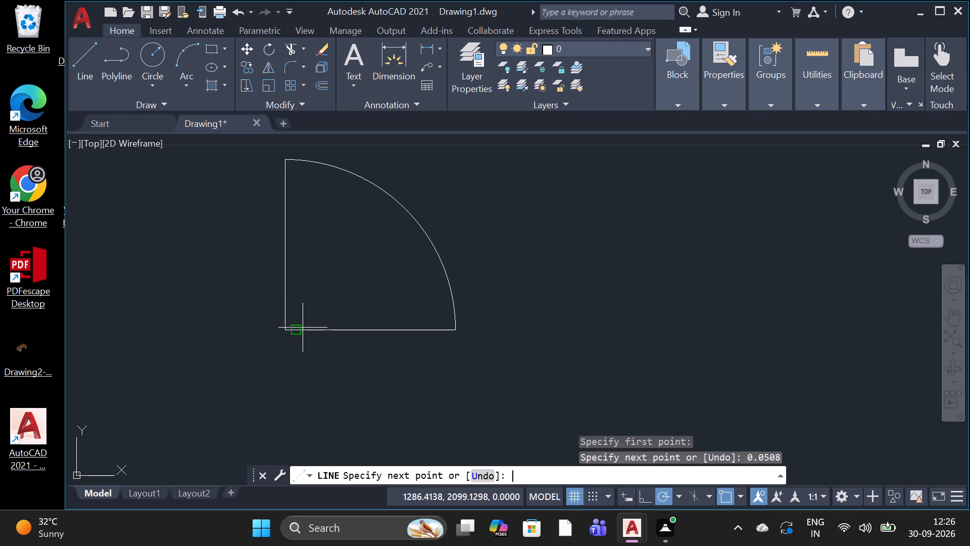
pyautogui.click(293, 159)
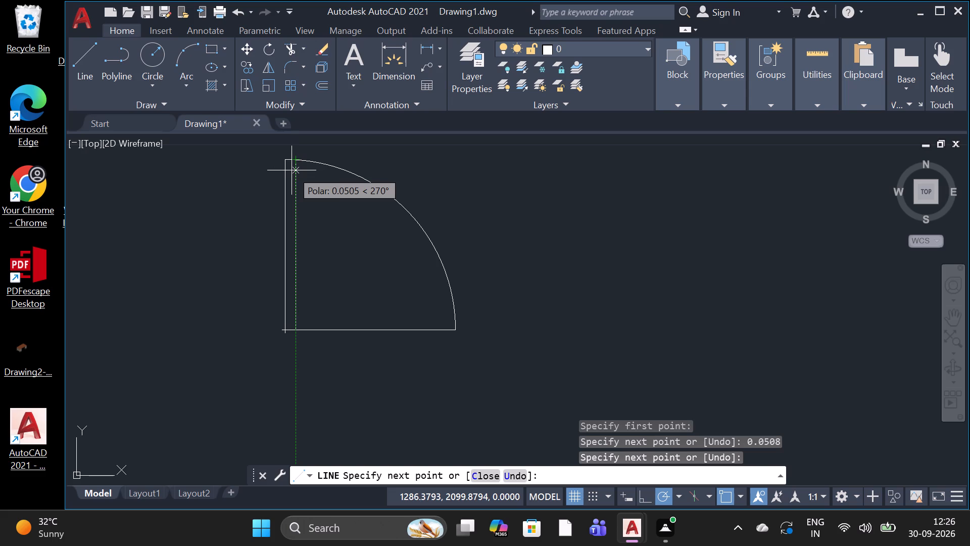
pyautogui.press('space')
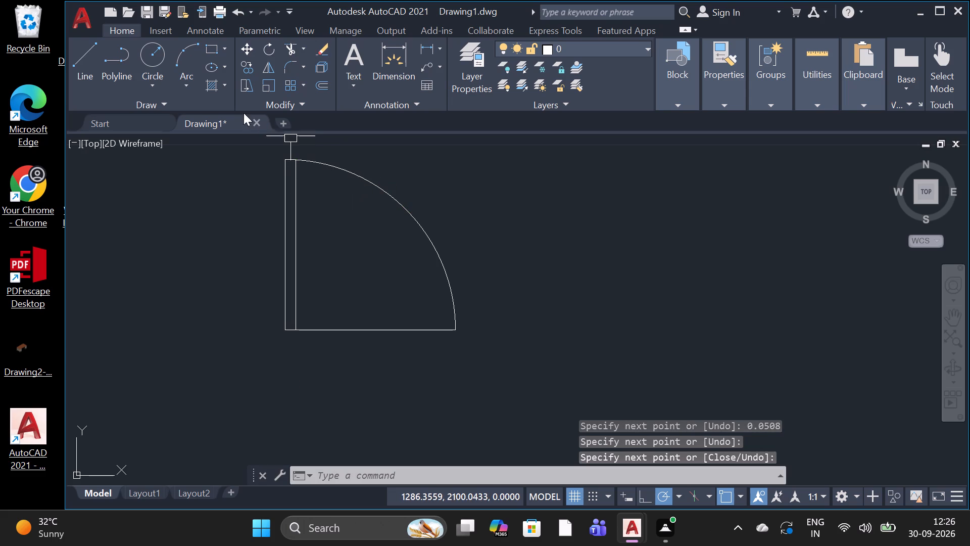
# Draw a small rectangle from the door symbol's southwest corner, with its opposite corner 0.0508 away diagonally to the southwest.
pyautogui.click(215, 50)
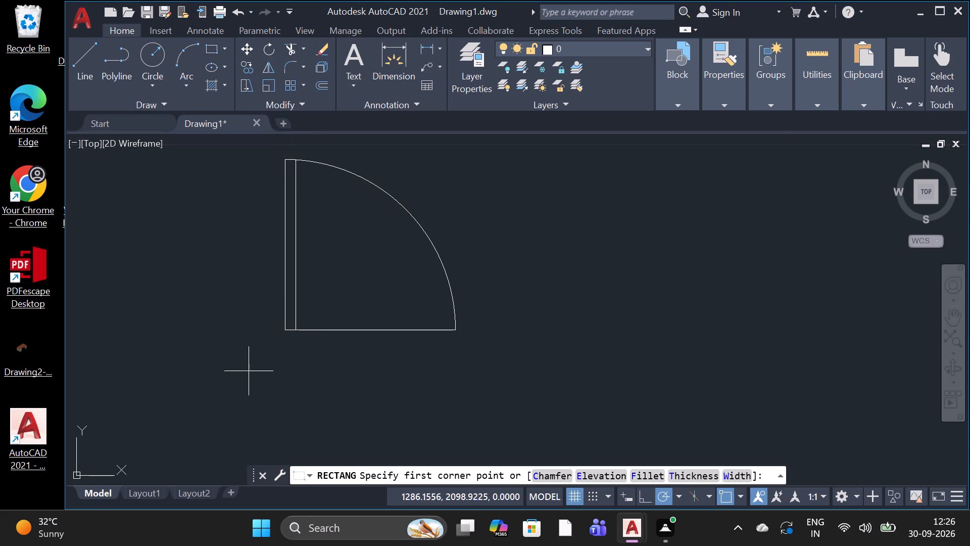
pyautogui.click(281, 328)
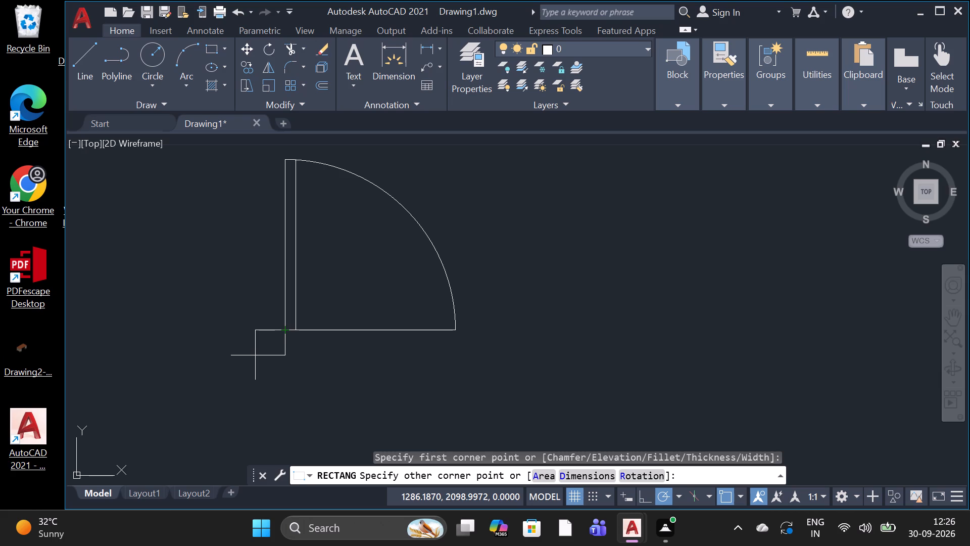
pyautogui.press('0')
pyautogui.press('.')
pyautogui.press('0')
pyautogui.press('5')
pyautogui.press('0')
pyautogui.press('8')
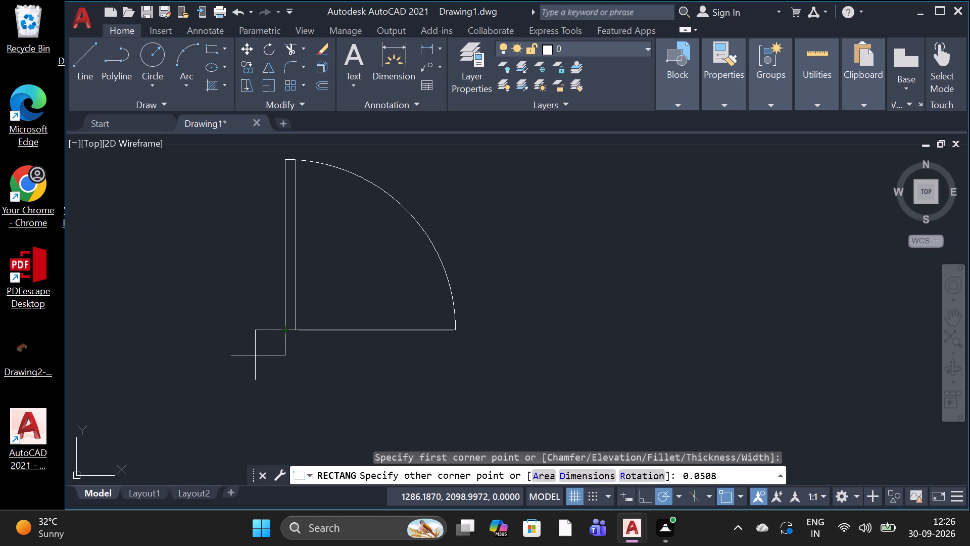
pyautogui.press('space')
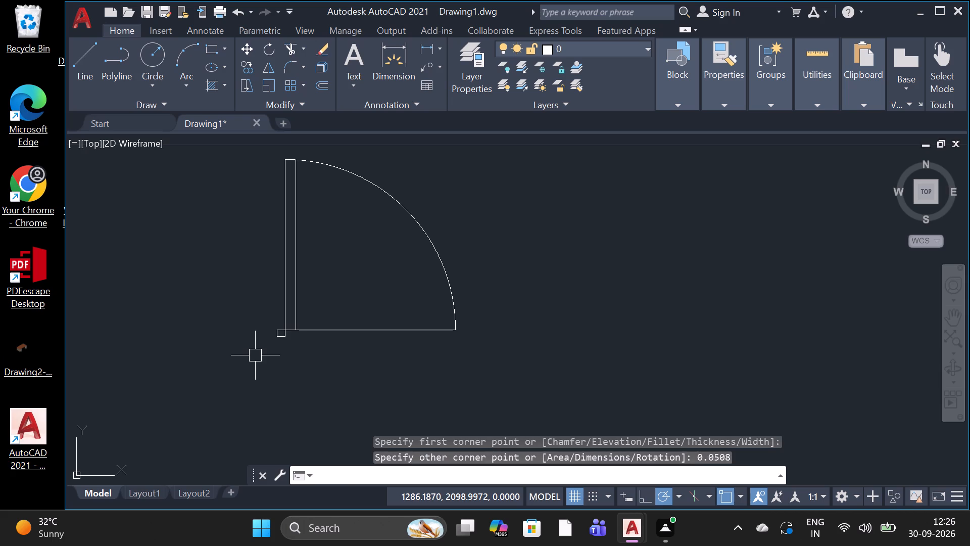
# Draw a matching small rectangle from the door symbol's southeast corner, with its opposite corner 0.0508 away diagonally to the southeast.
pyautogui.click(203, 43)
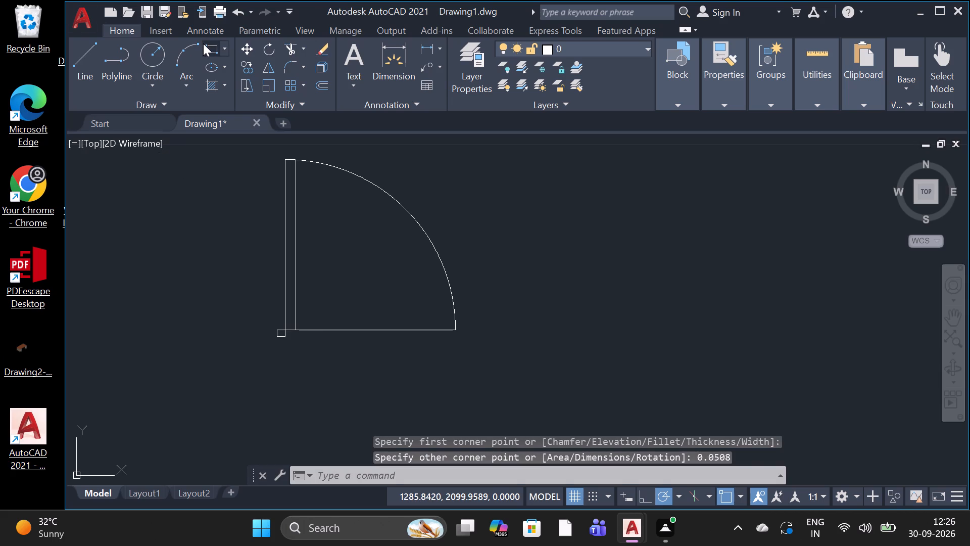
pyautogui.click(461, 331)
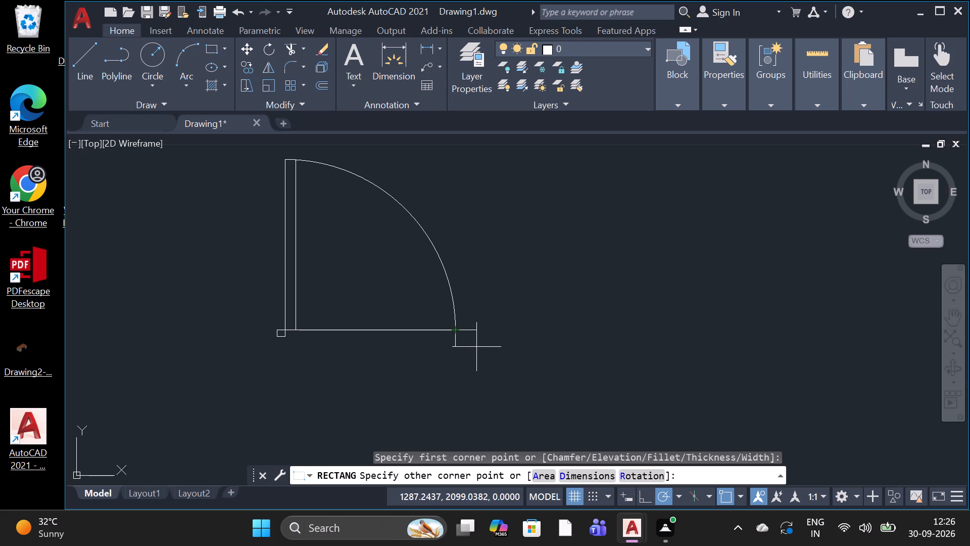
pyautogui.write('0.05')
pyautogui.write('08')
pyautogui.press('space')
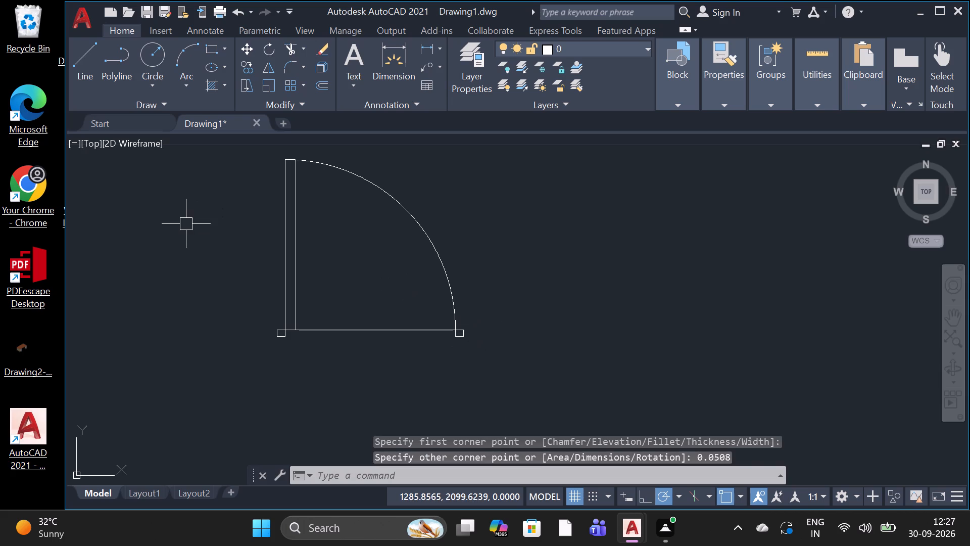
# Trim away the door symbol's bottom line between the door leaf and the east end of the swing arc.
pyautogui.press('t')
pyautogui.press('r')
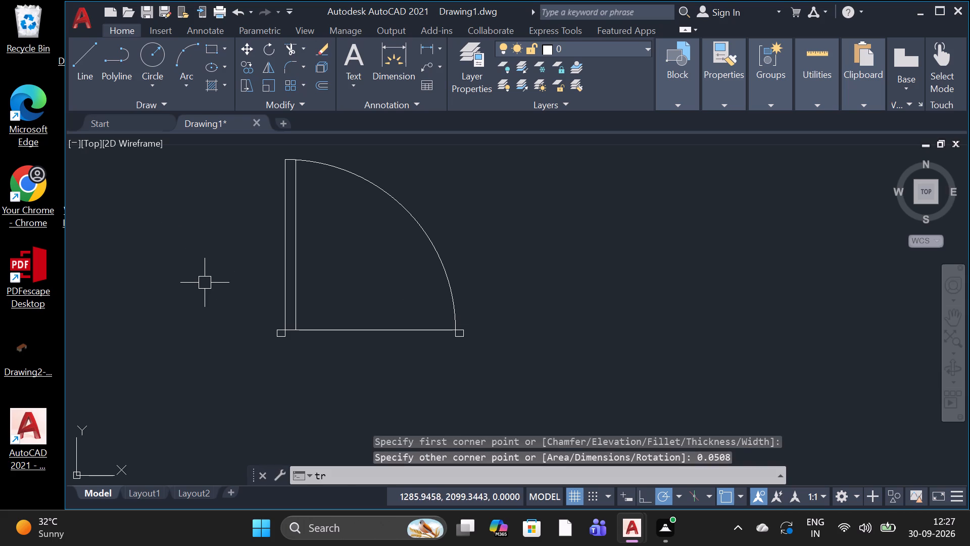
pyautogui.press('space')
pyautogui.press('space')
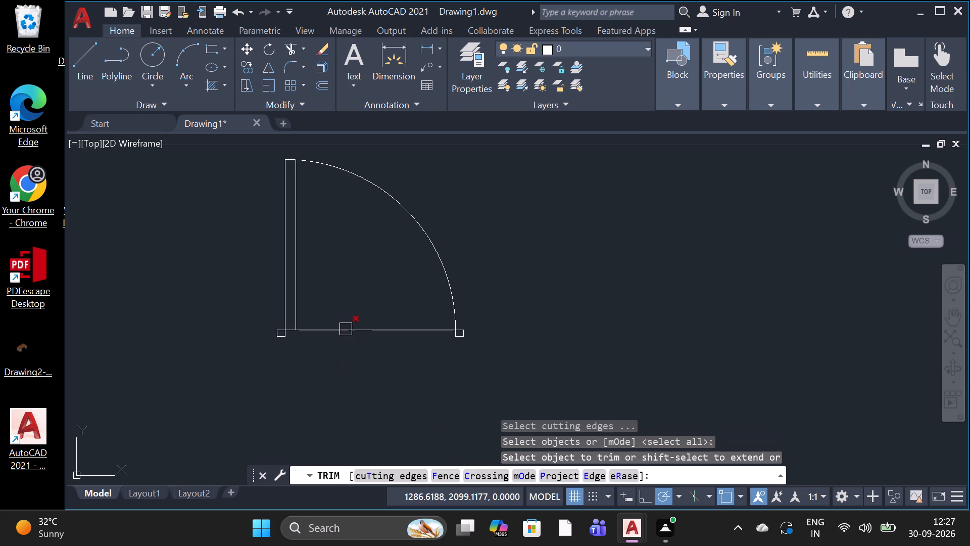
pyautogui.click(346, 329)
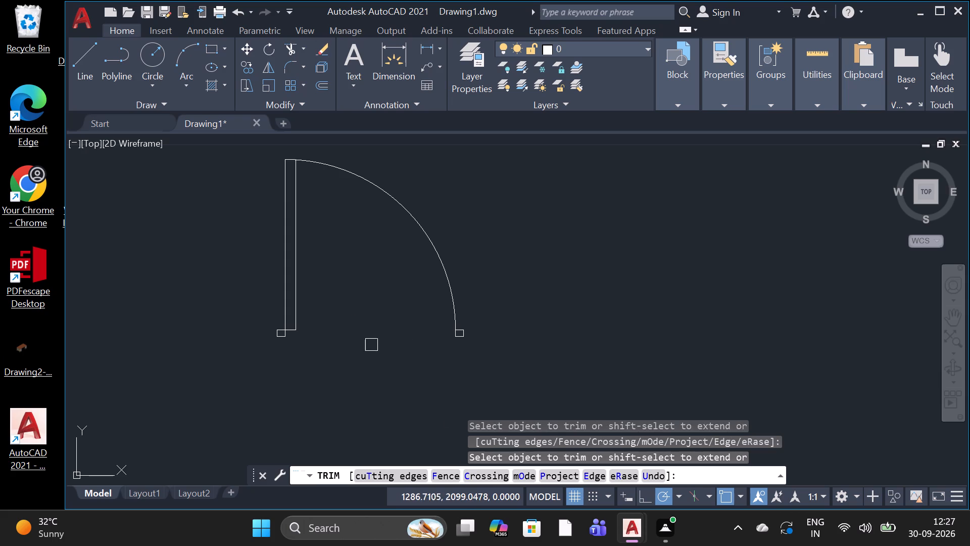
pyautogui.press('space')
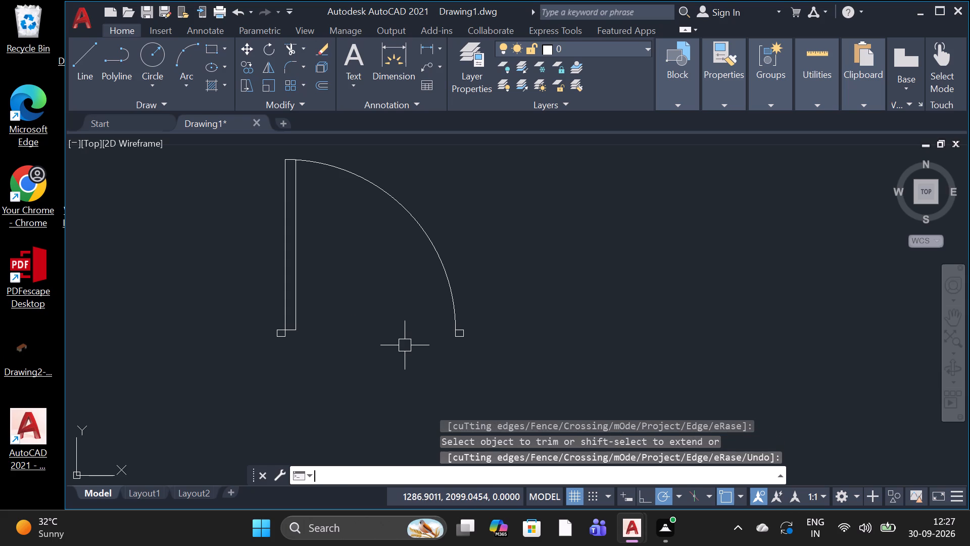
# Mirror the whole door symbol across a vertical line to its east, keeping the original.
pyautogui.press('m')
pyautogui.press('i')
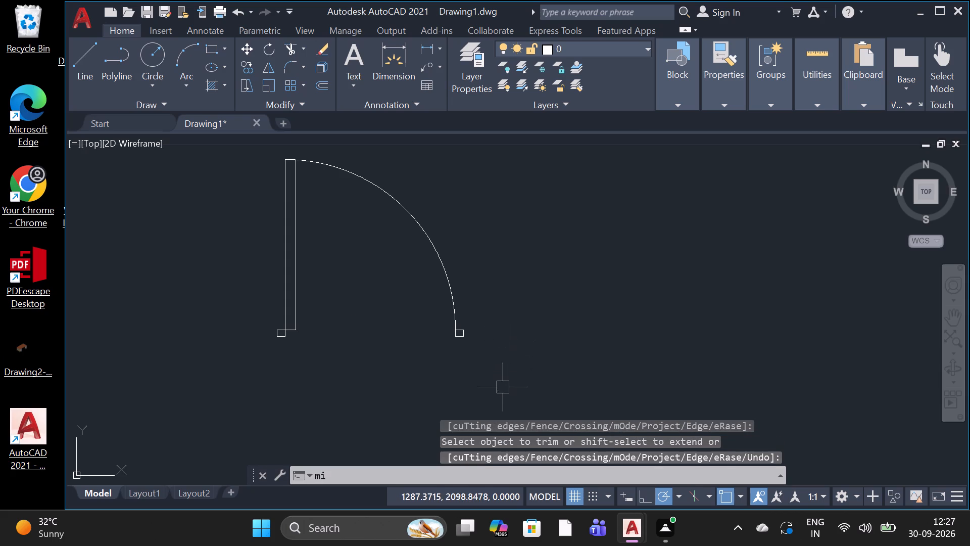
pyautogui.press('space')
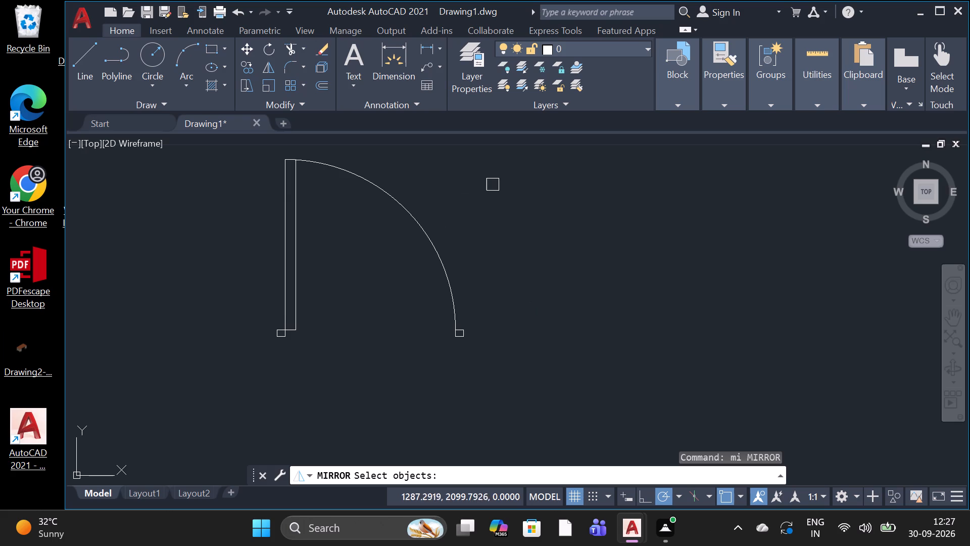
pyautogui.click(494, 180)
pyautogui.click(493, 164)
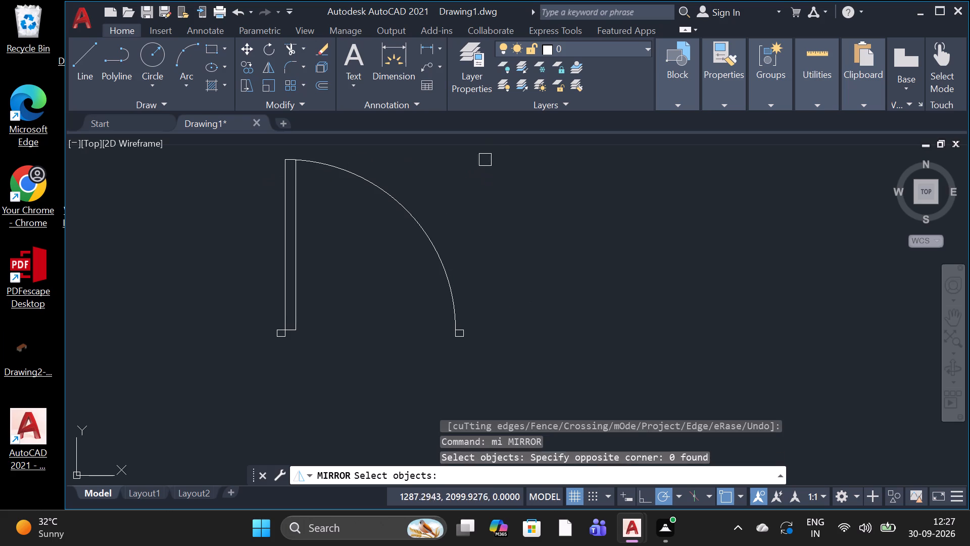
pyautogui.click(464, 154)
pyautogui.click(232, 387)
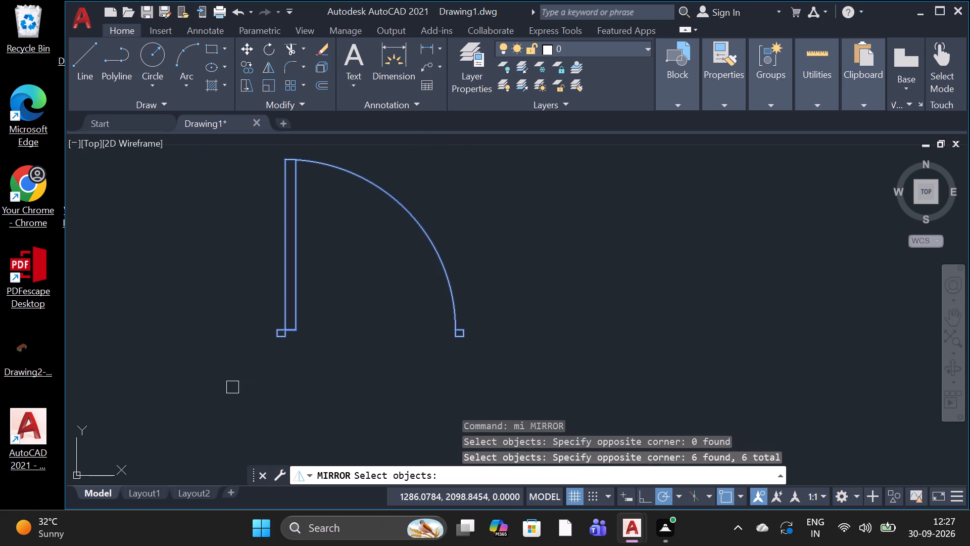
pyautogui.press('space')
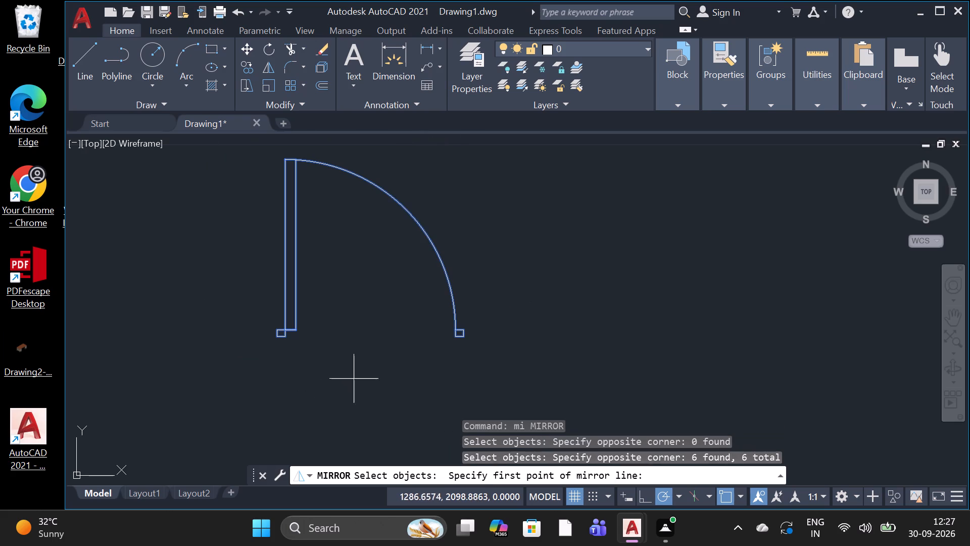
pyautogui.click(546, 324)
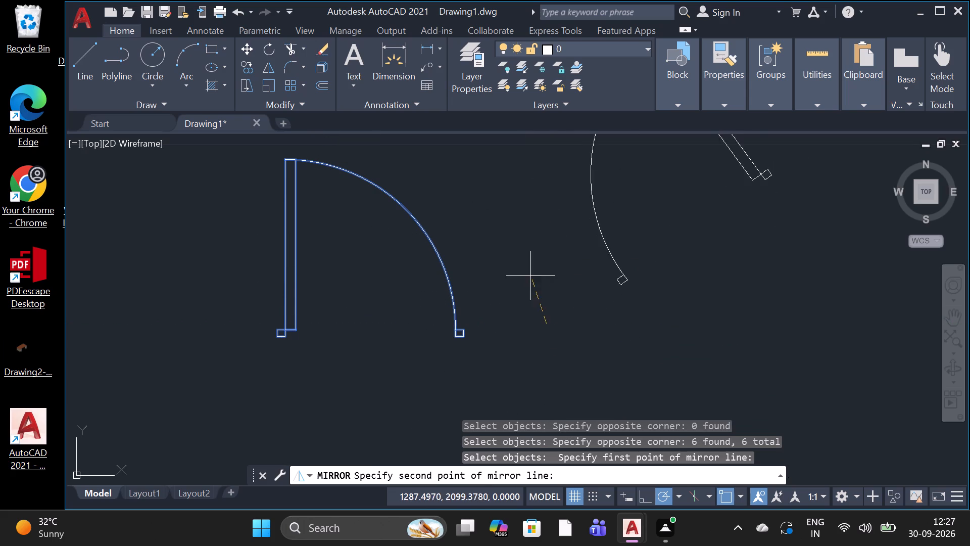
pyautogui.click(545, 268)
pyautogui.press('space')
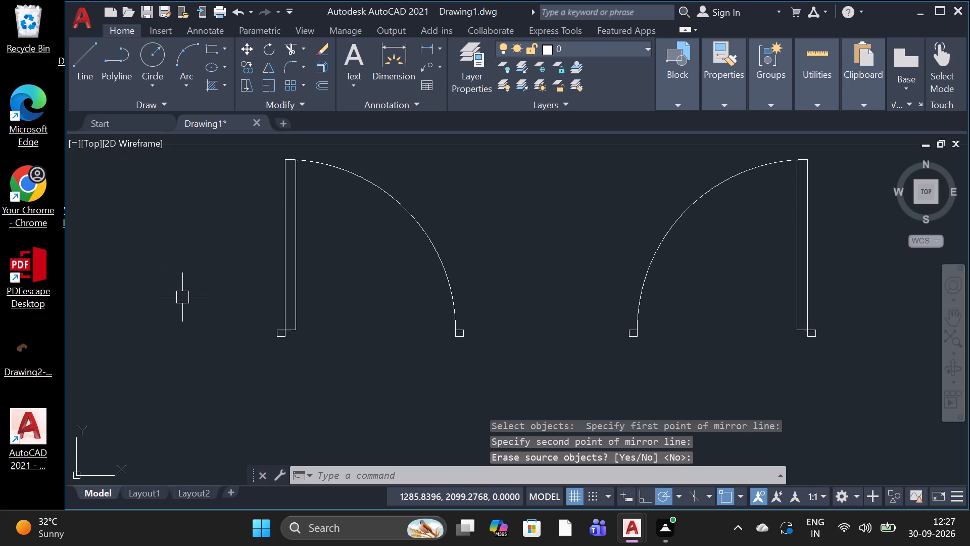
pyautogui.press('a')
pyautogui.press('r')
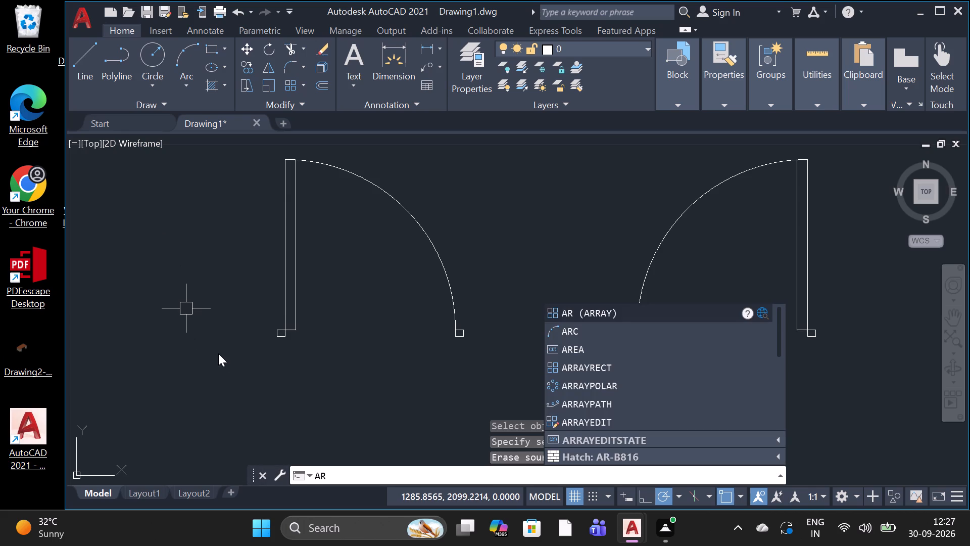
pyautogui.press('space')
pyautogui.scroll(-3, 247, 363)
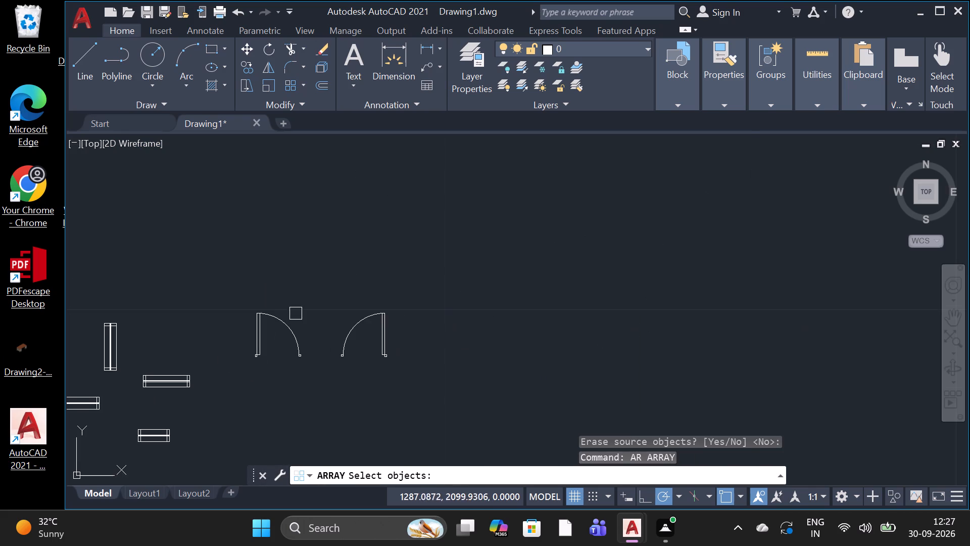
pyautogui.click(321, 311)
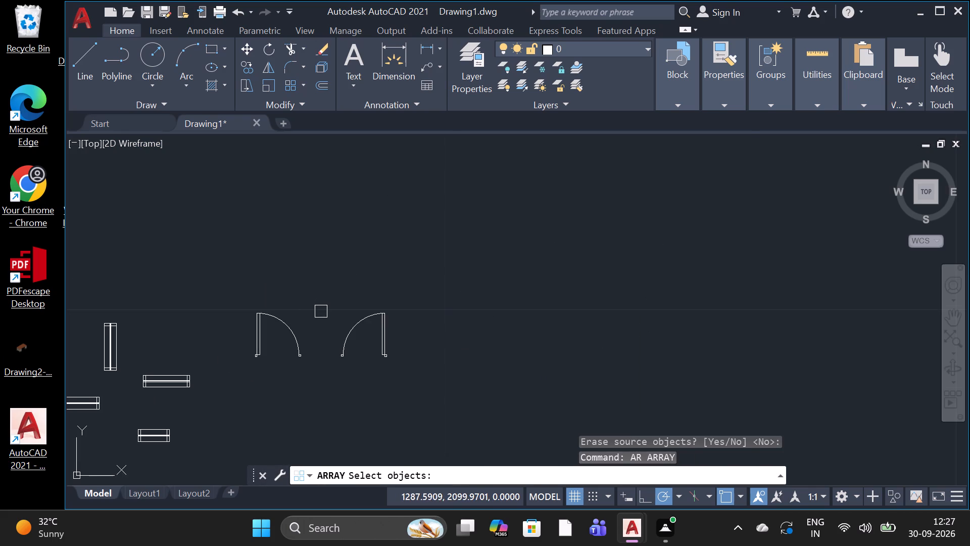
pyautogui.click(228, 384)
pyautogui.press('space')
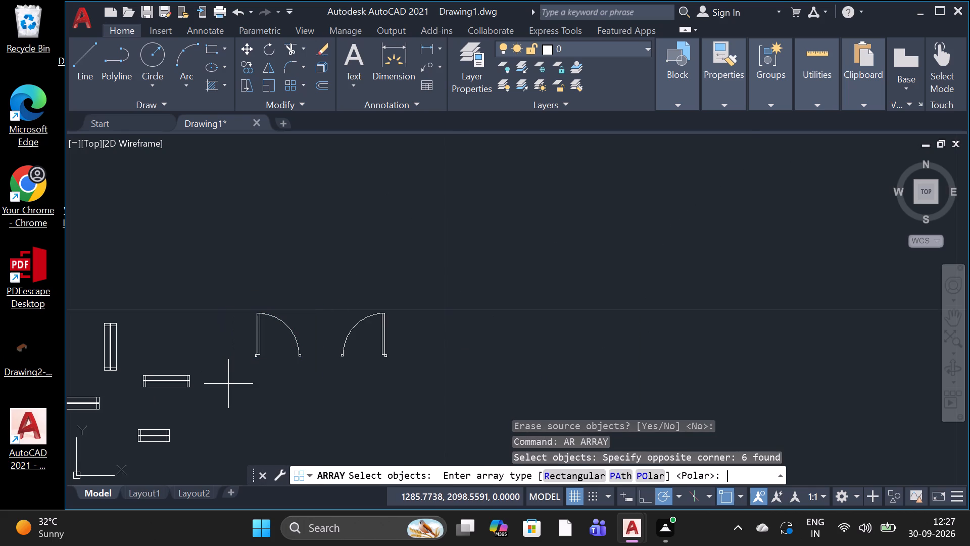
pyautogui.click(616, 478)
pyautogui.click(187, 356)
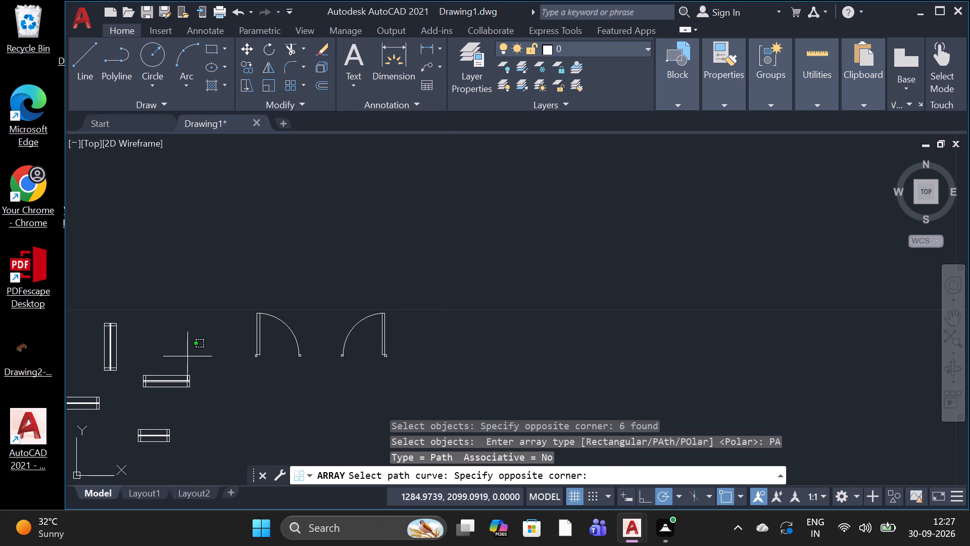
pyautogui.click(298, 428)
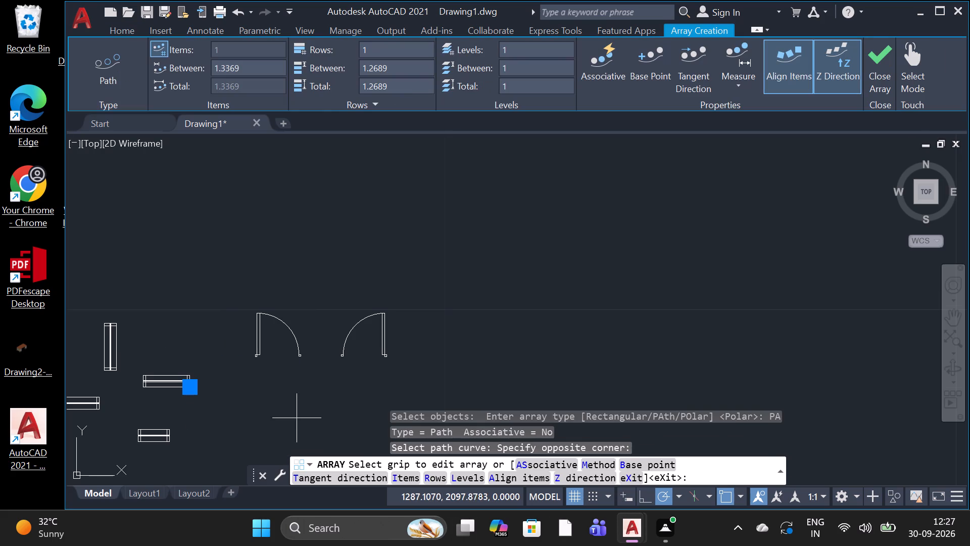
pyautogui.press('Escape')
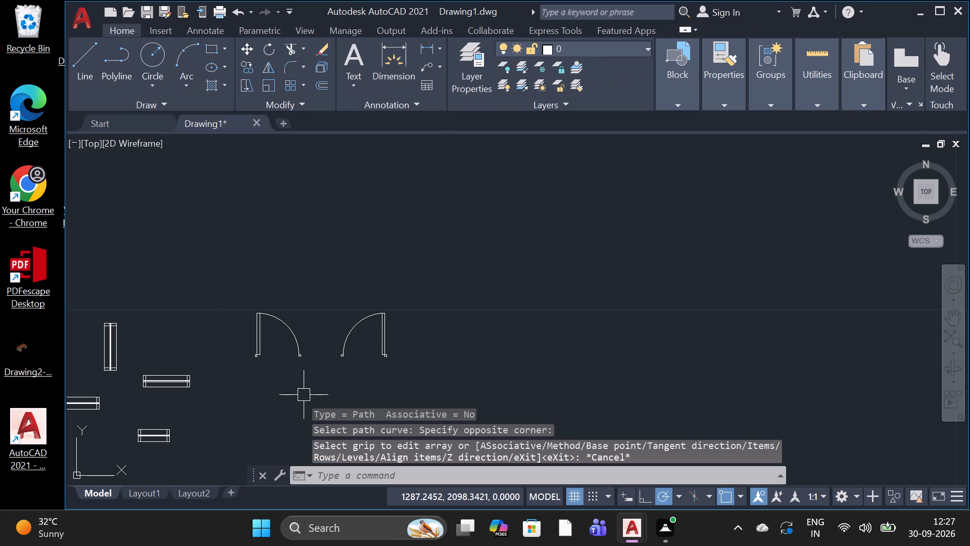
# Delete the group of loose opening symbols lying between the floor plan and the door symbols.
pyautogui.scroll(-2, 224, 432)
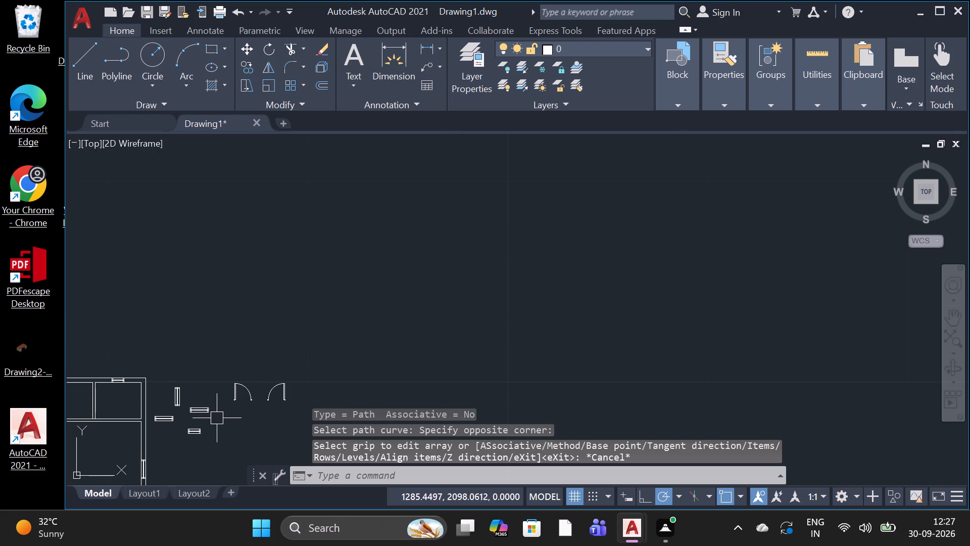
pyautogui.click(213, 386)
pyautogui.click(154, 444)
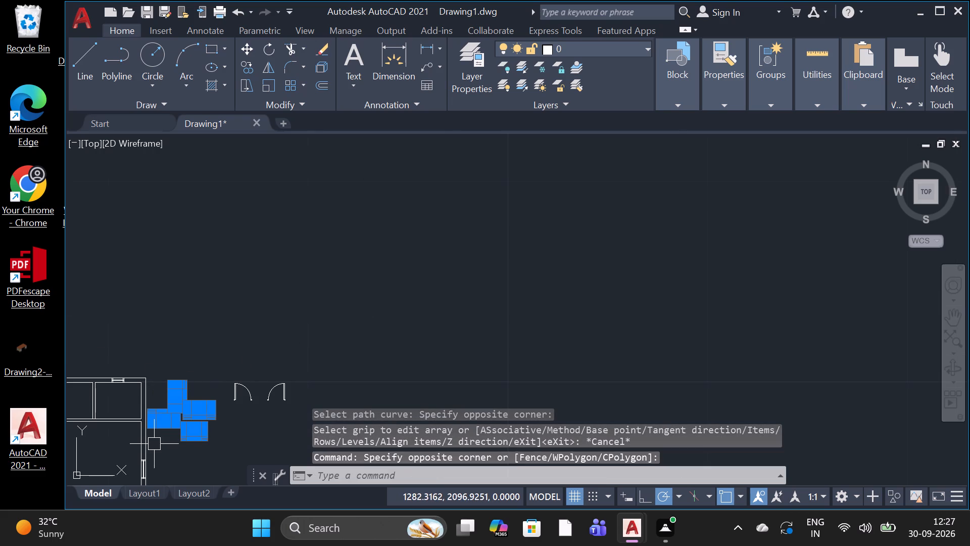
pyautogui.press('Delete')
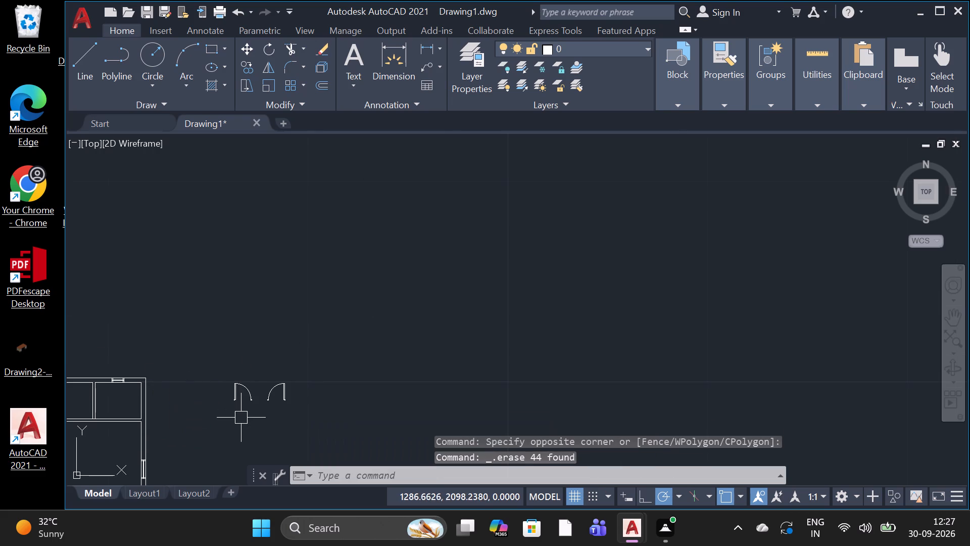
# Create a polar array of the original door symbol with 4 items around a centre point just west of it.
pyautogui.write('ar')
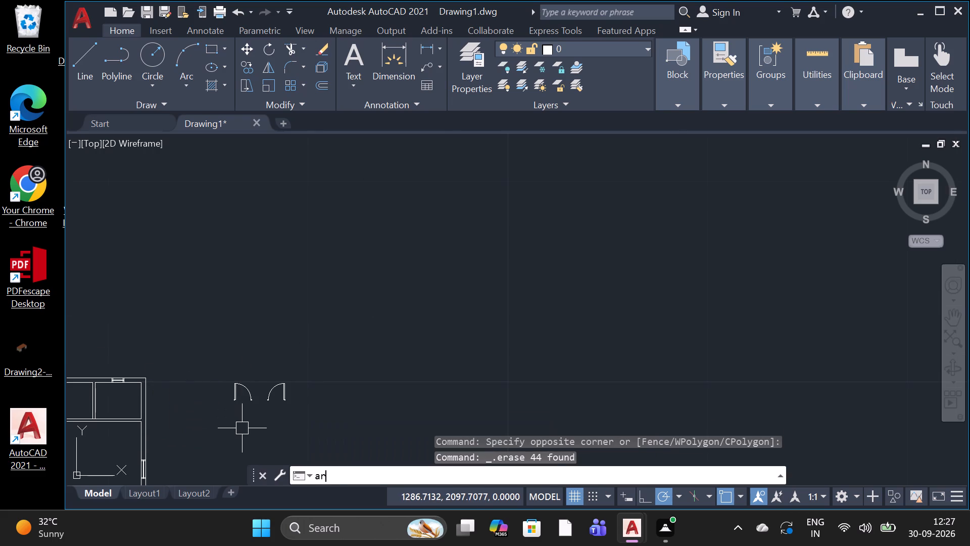
pyautogui.press('space')
pyautogui.scroll(2, 257, 379)
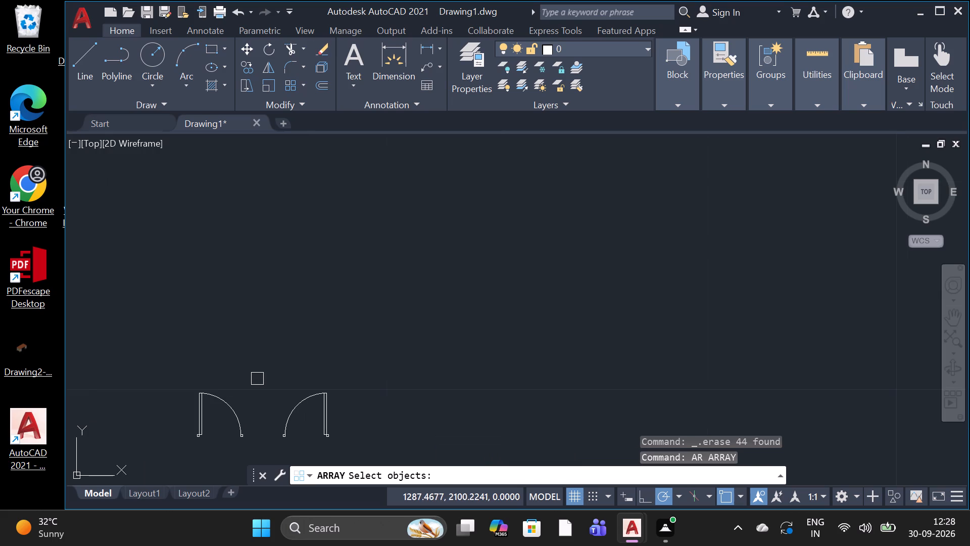
pyautogui.click(257, 379)
pyautogui.click(174, 457)
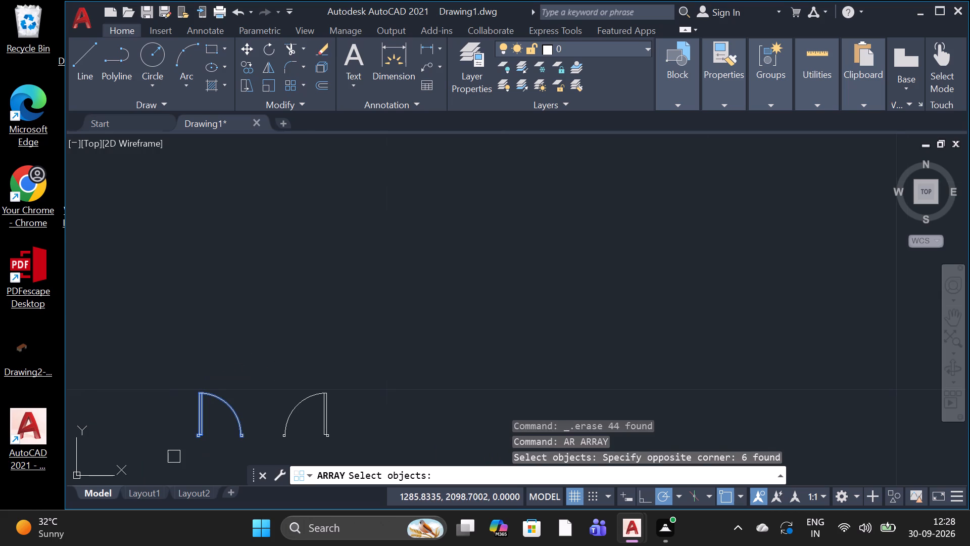
pyautogui.press('space')
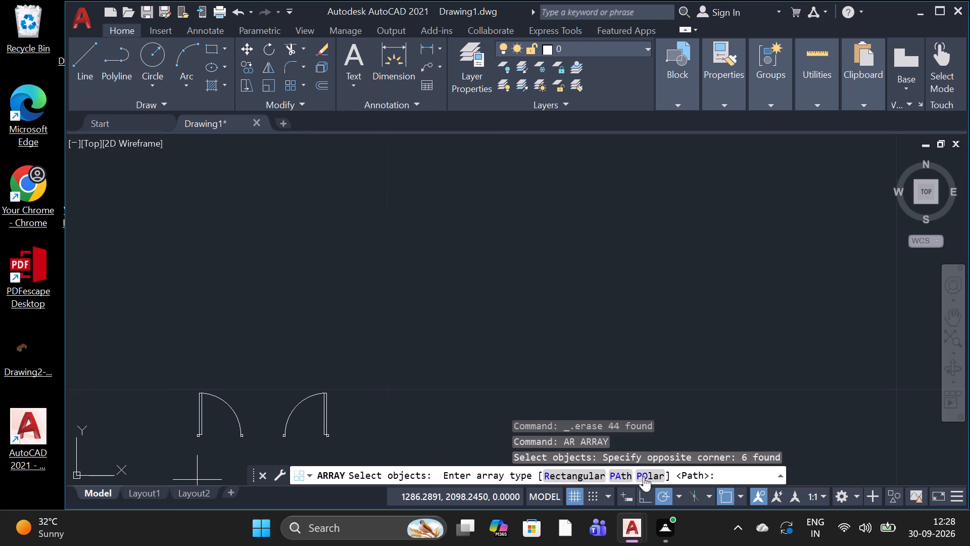
pyautogui.click(645, 476)
pyautogui.click(146, 429)
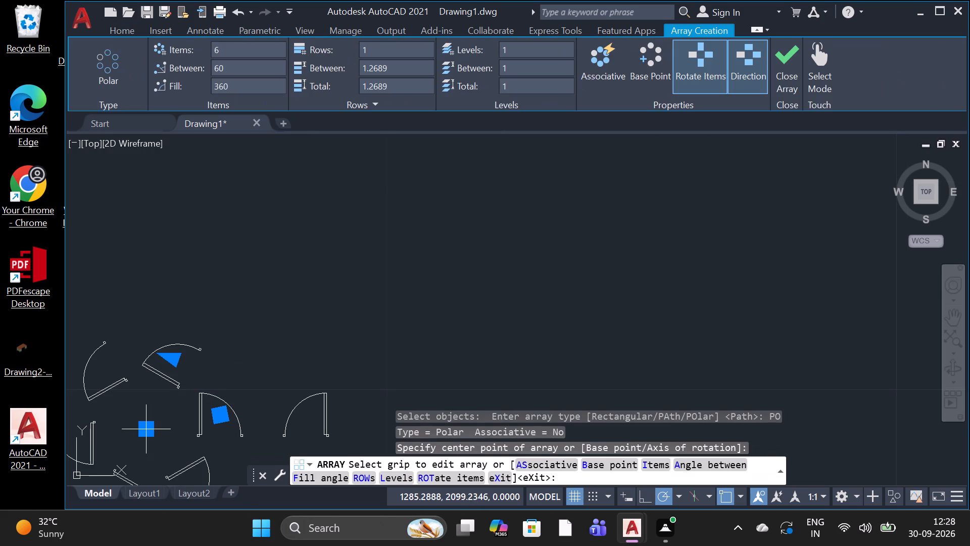
pyautogui.click(249, 45)
pyautogui.press('BackSpace')
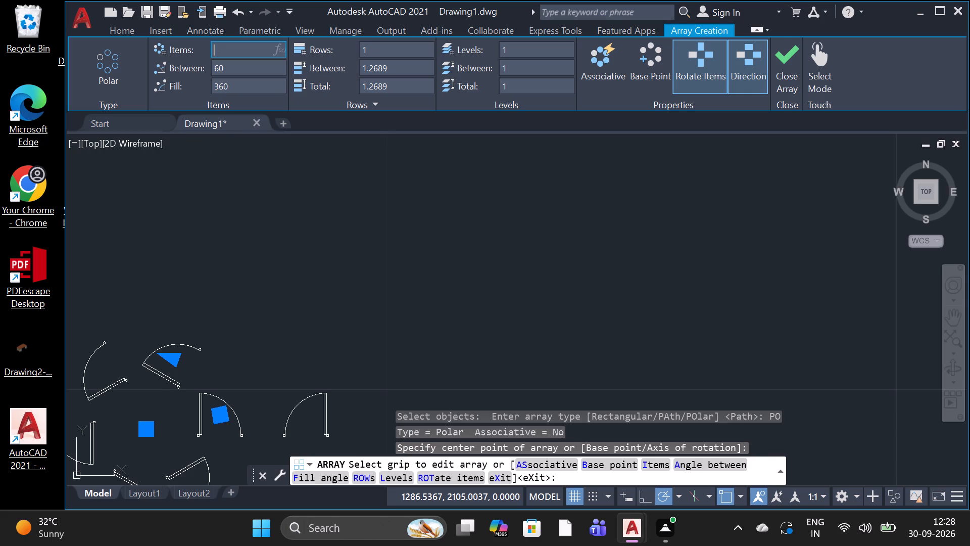
pyautogui.press('4')
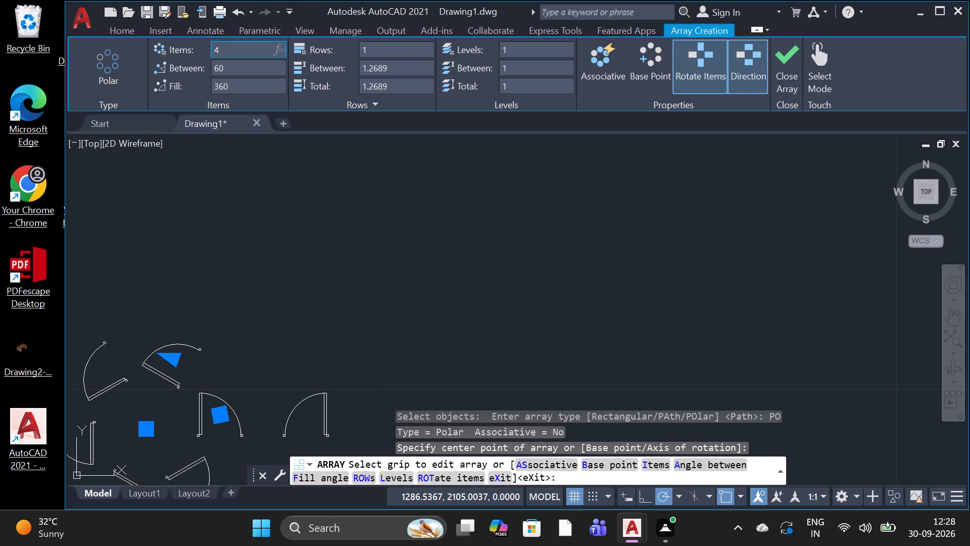
pyautogui.press('Return')
pyautogui.click(256, 63)
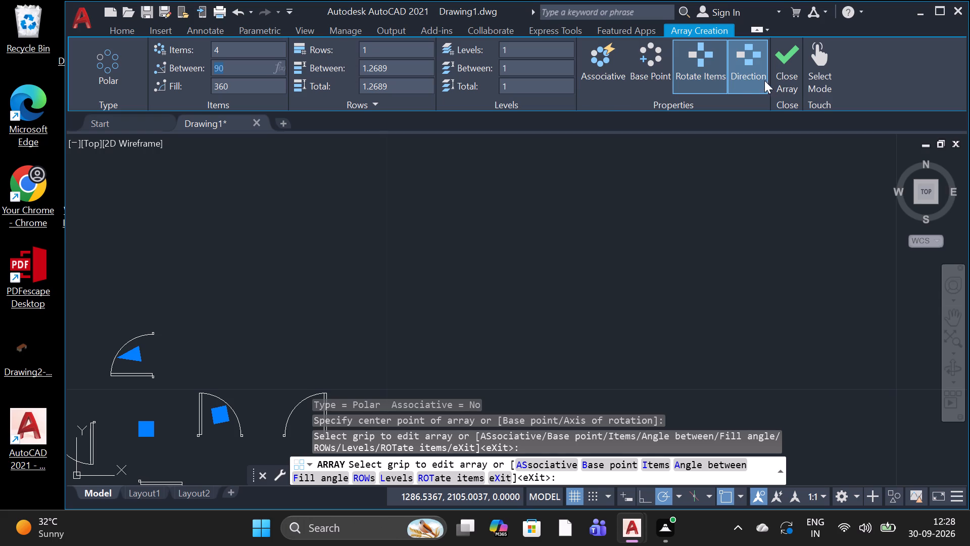
pyautogui.click(775, 74)
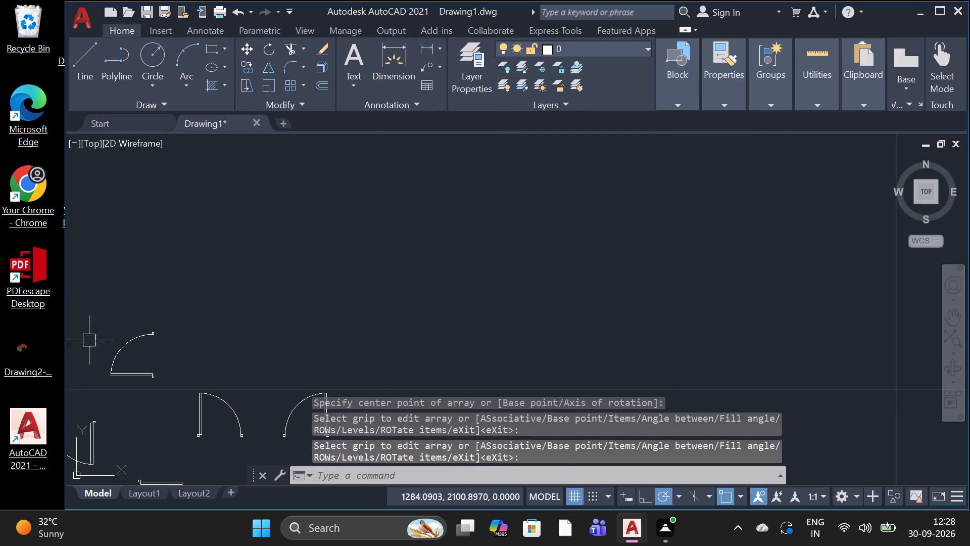
# Delete the leftover loose vertical opening symbol south of the door symbols.
pyautogui.scroll(-3, 115, 328)
pyautogui.scroll(2, 148, 374)
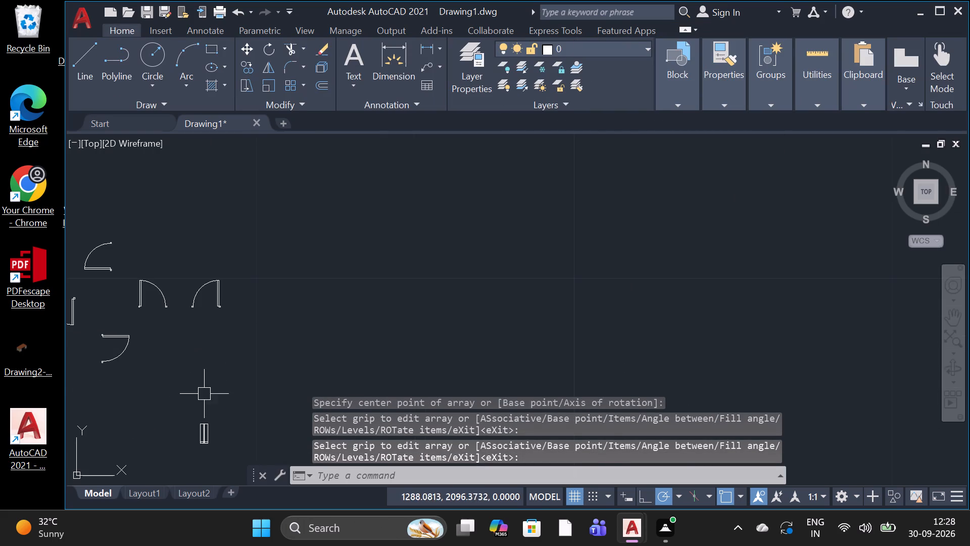
pyautogui.click(251, 395)
pyautogui.click(183, 449)
pyautogui.press('Delete')
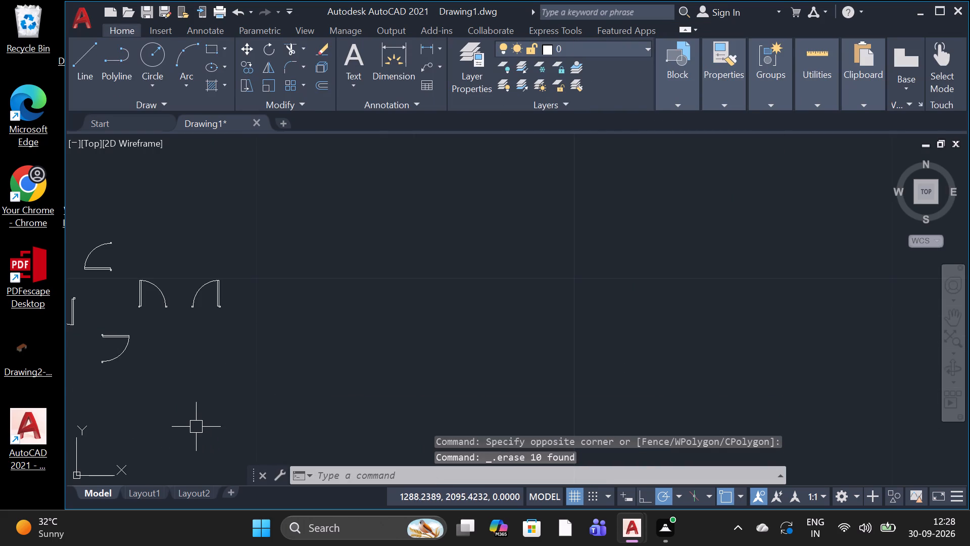
# Create a polar array of the mirrored door symbol with 4 items around a centre point just east of it.
pyautogui.write('ar')
pyautogui.press('space')
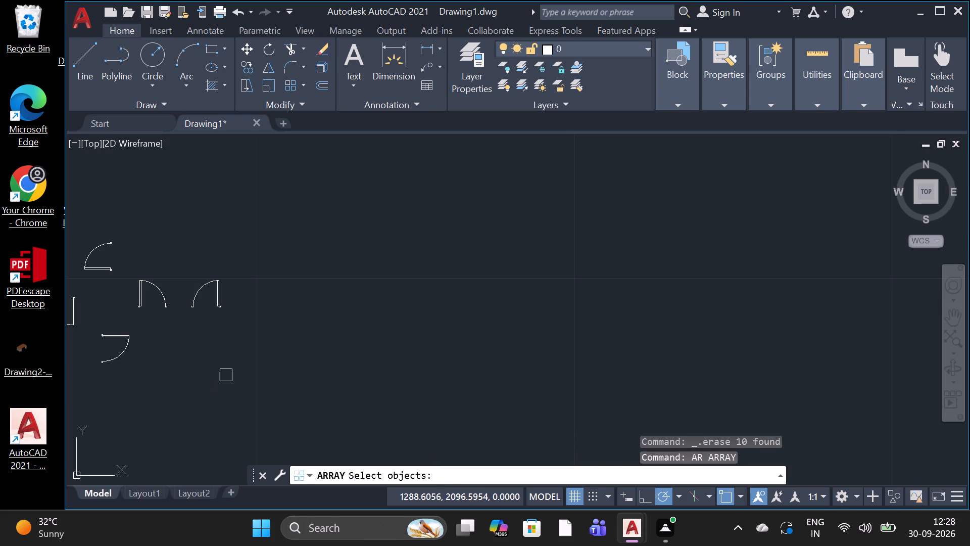
pyautogui.click(278, 270)
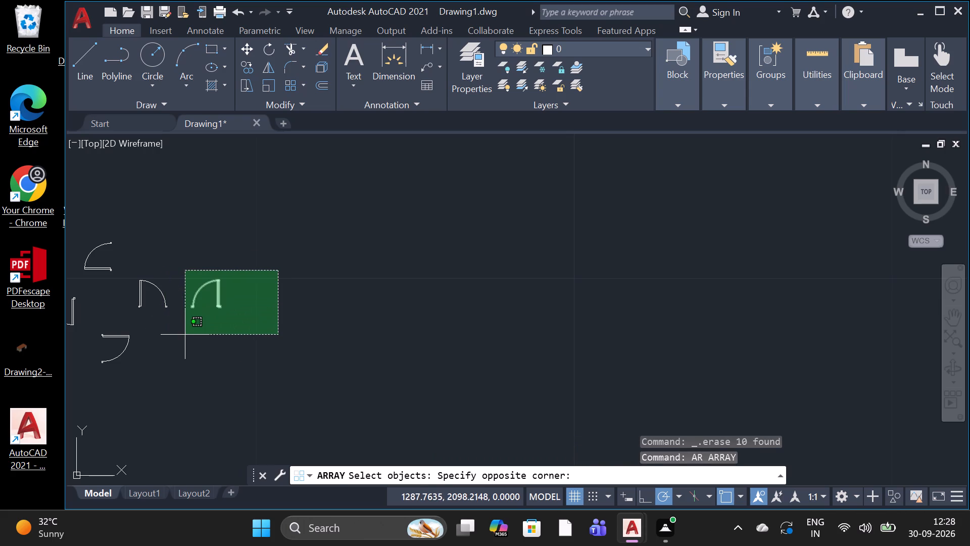
pyautogui.click(185, 335)
pyautogui.press('space')
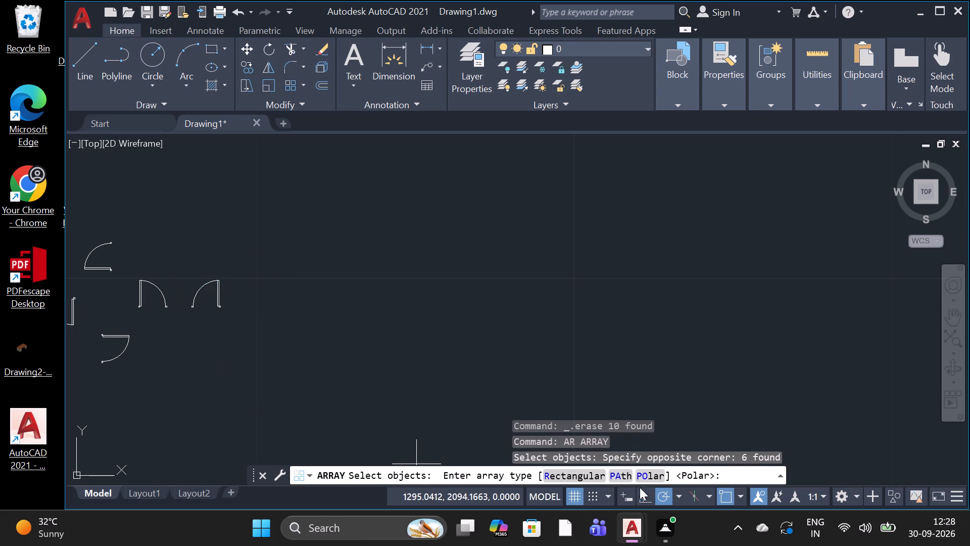
pyautogui.click(647, 473)
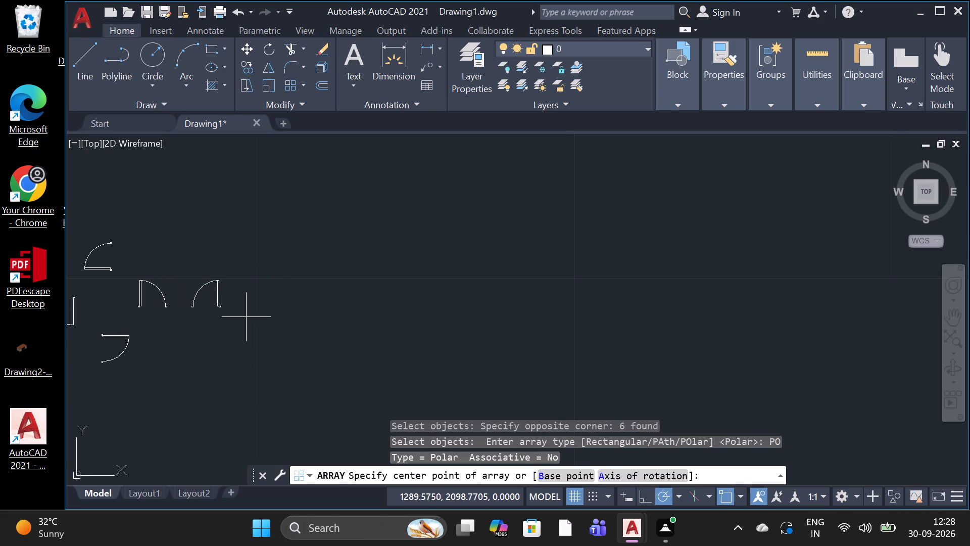
pyautogui.click(260, 312)
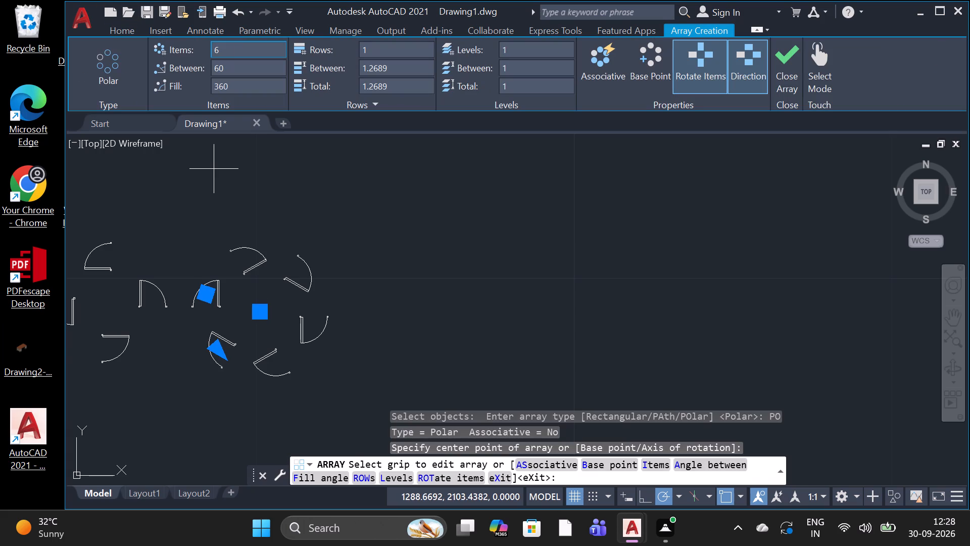
pyautogui.click(235, 42)
pyautogui.press('BackSpace')
pyautogui.press('4')
pyautogui.press('Return')
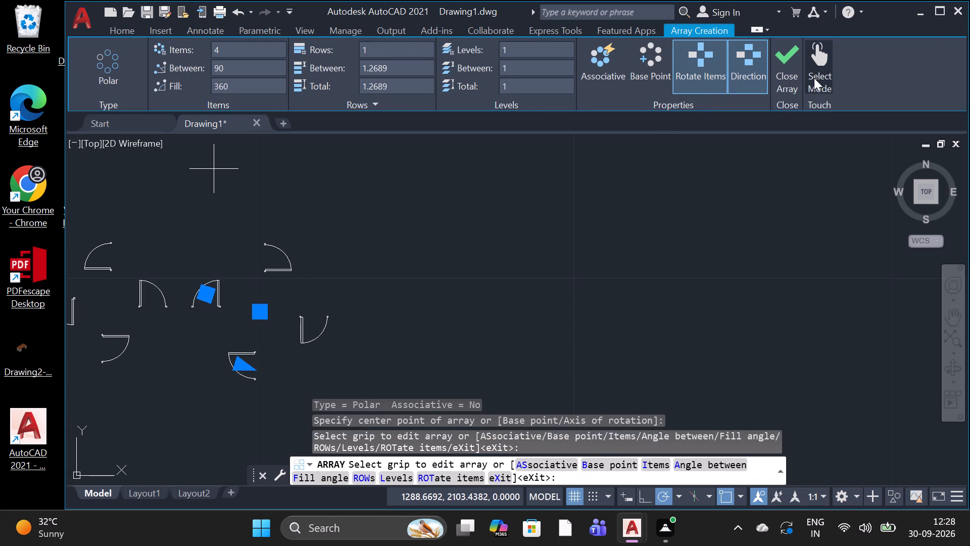
pyautogui.click(796, 87)
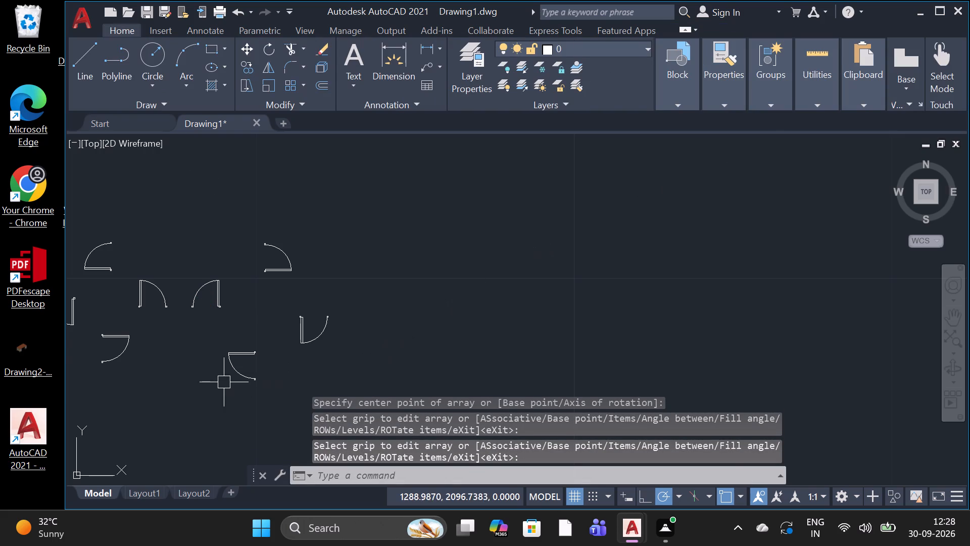
# From the westernmost northern partition's southwest corner, draw lines south across the wall, 0.0508 west, and about 0.80 north.
pyautogui.scroll(-2, 224, 382)
pyautogui.scroll(-1, 107, 331)
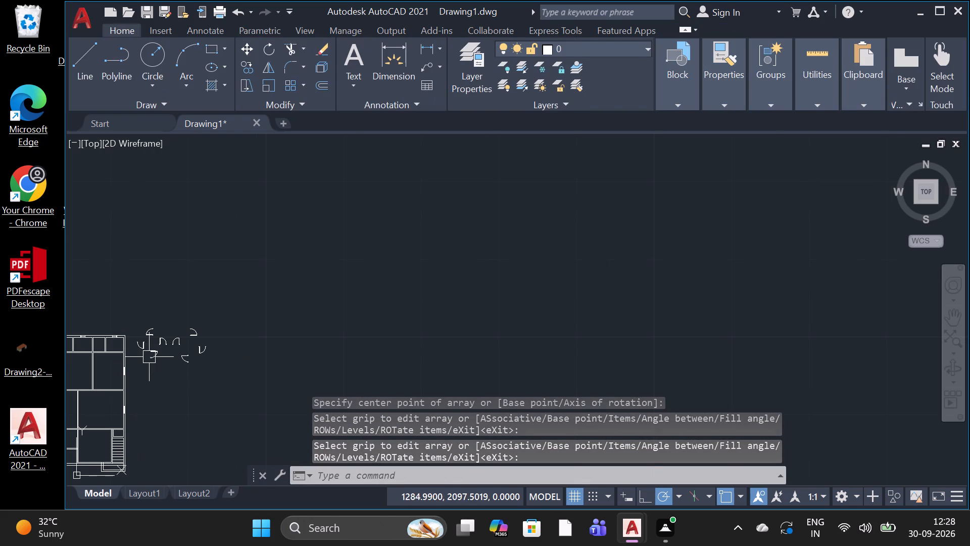
pyautogui.scroll(1, 149, 357)
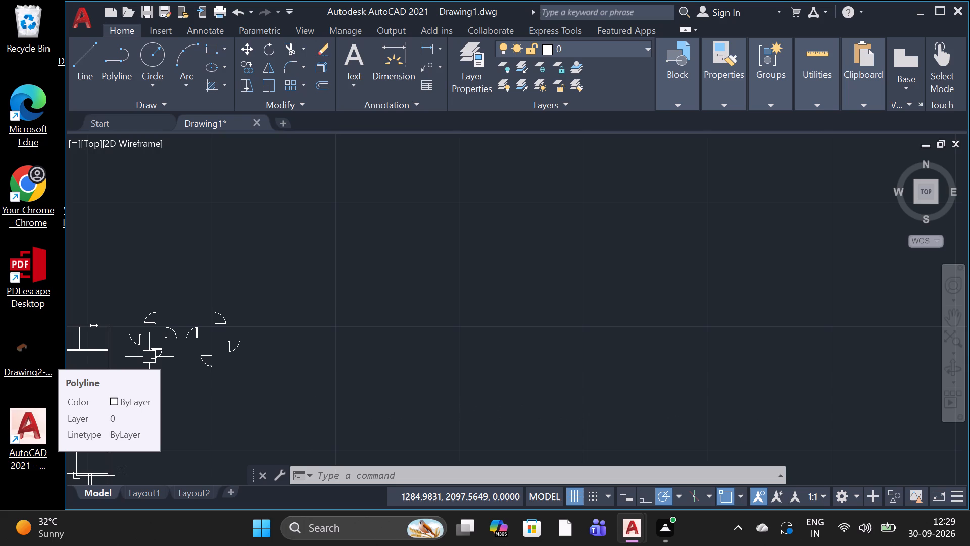
pyautogui.press('Escape')
pyautogui.scroll(-3, 95, 359)
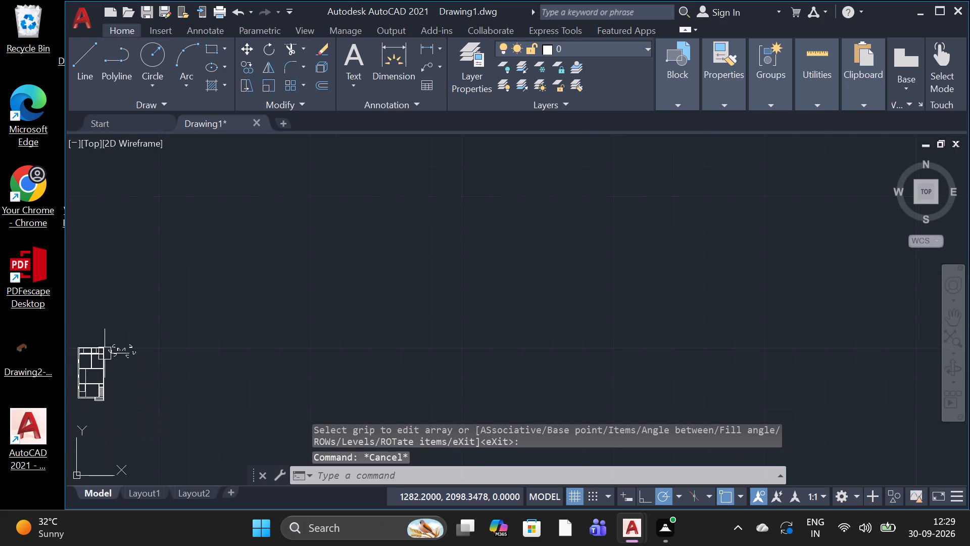
pyautogui.scroll(-2, 77, 401)
pyautogui.scroll(5, 77, 401)
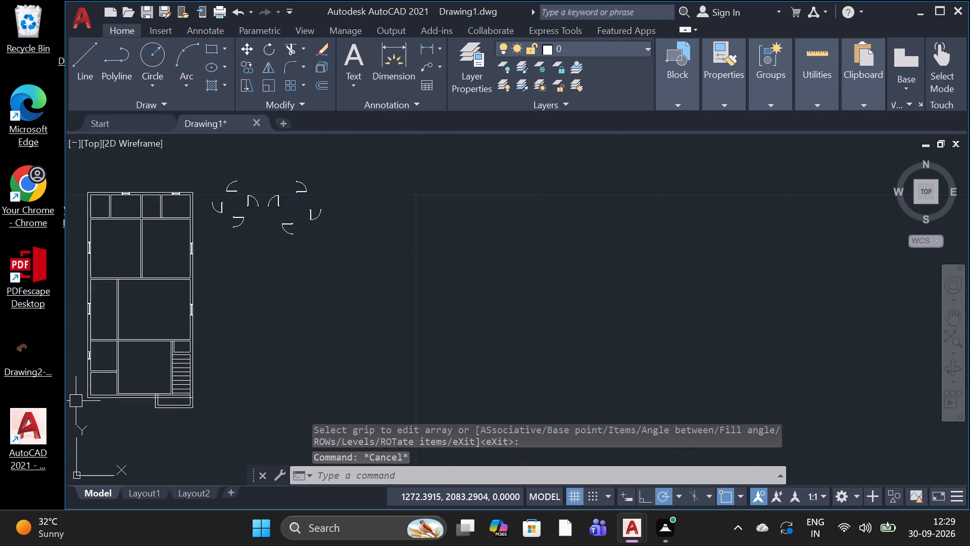
pyautogui.scroll(3, 58, 293)
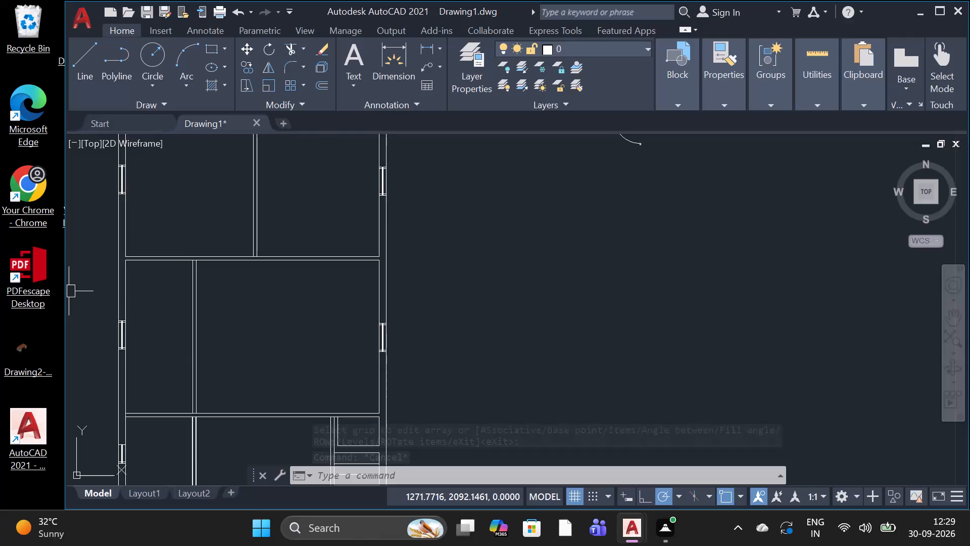
pyautogui.scroll(-2, 69, 291)
pyautogui.scroll(2, 76, 248)
pyautogui.scroll(-1, 76, 248)
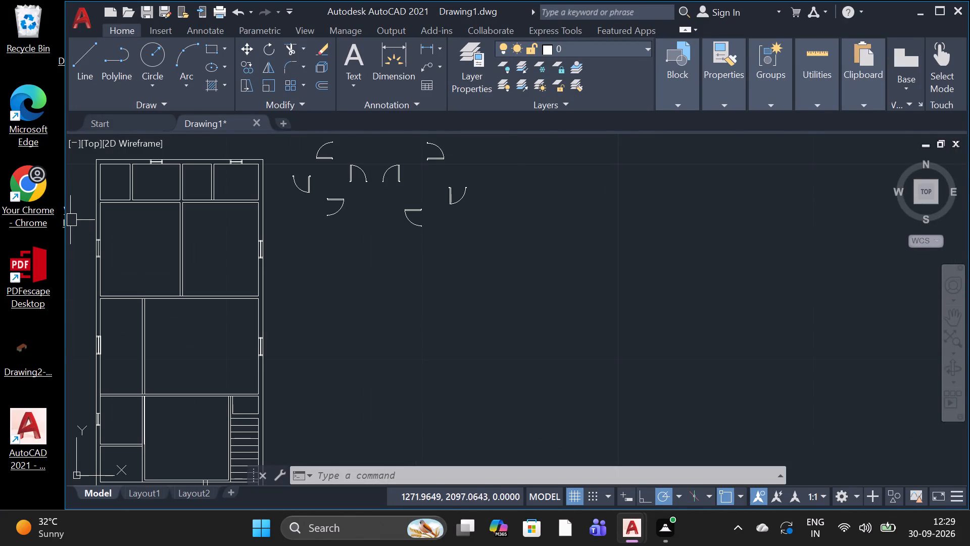
pyautogui.scroll(2, 74, 173)
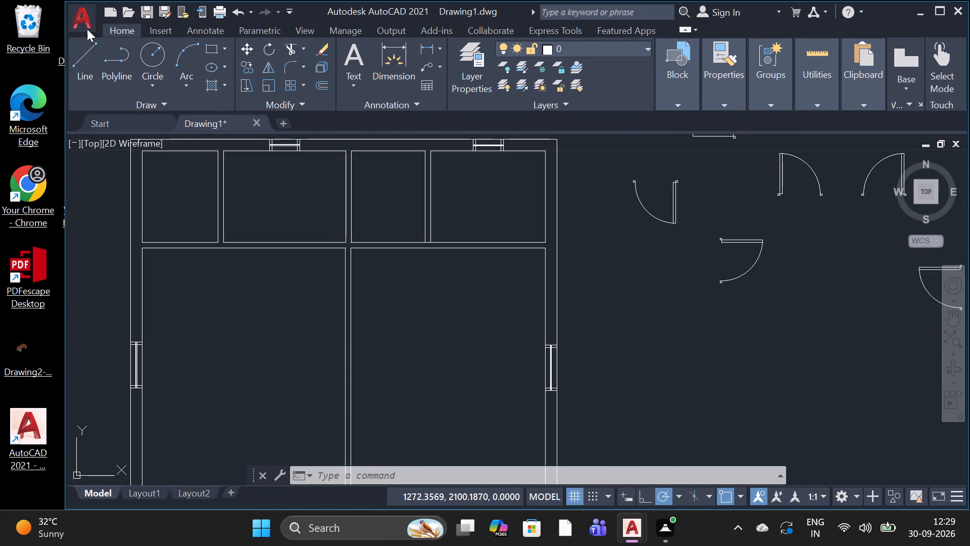
pyautogui.click(85, 55)
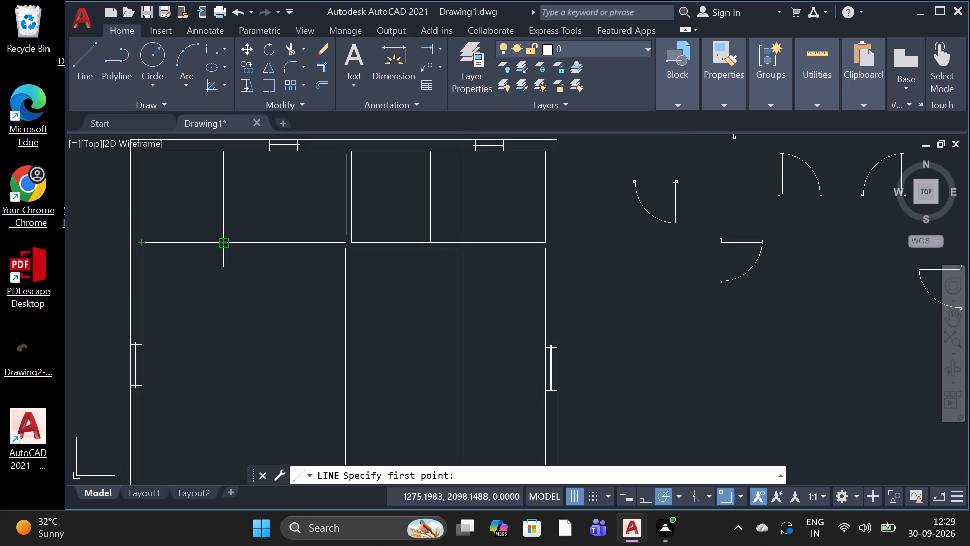
pyautogui.scroll(2, 213, 240)
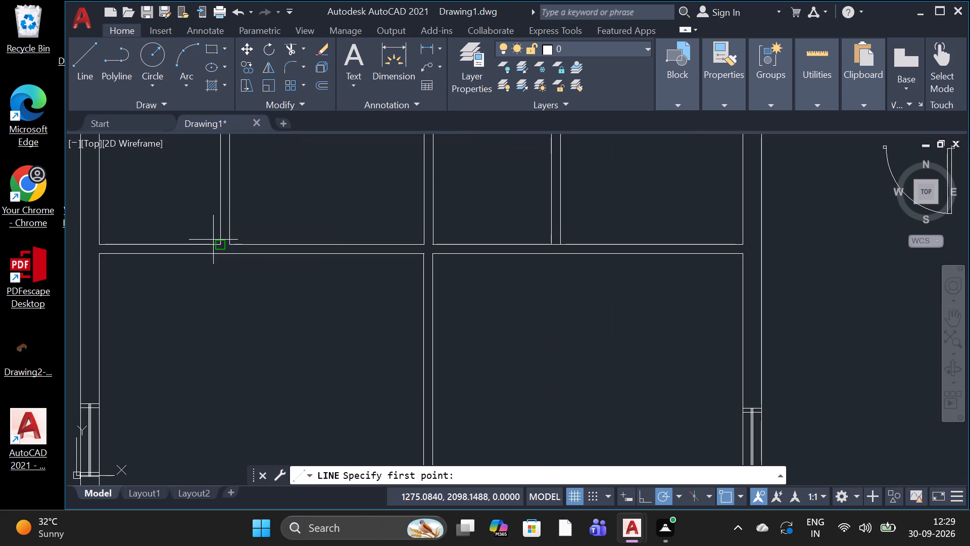
pyautogui.click(216, 247)
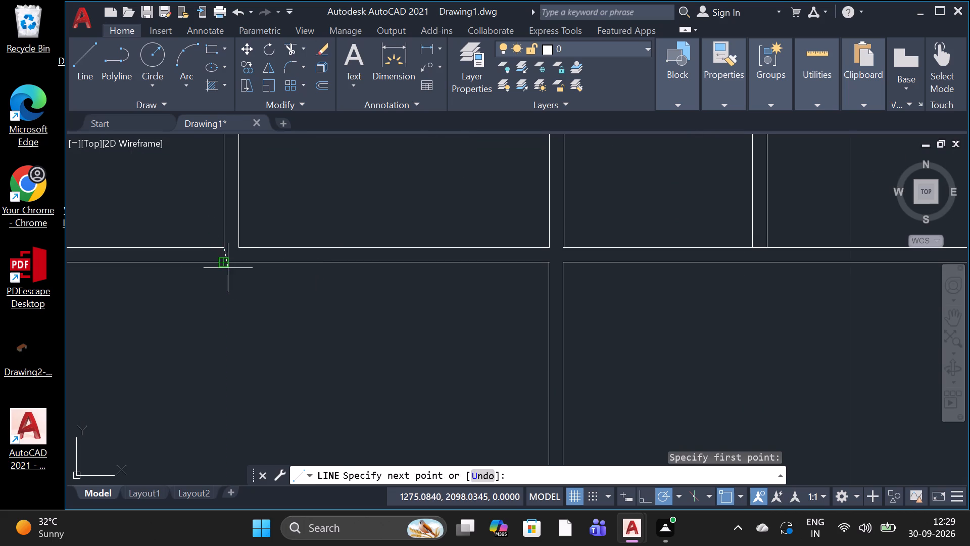
pyautogui.click(224, 261)
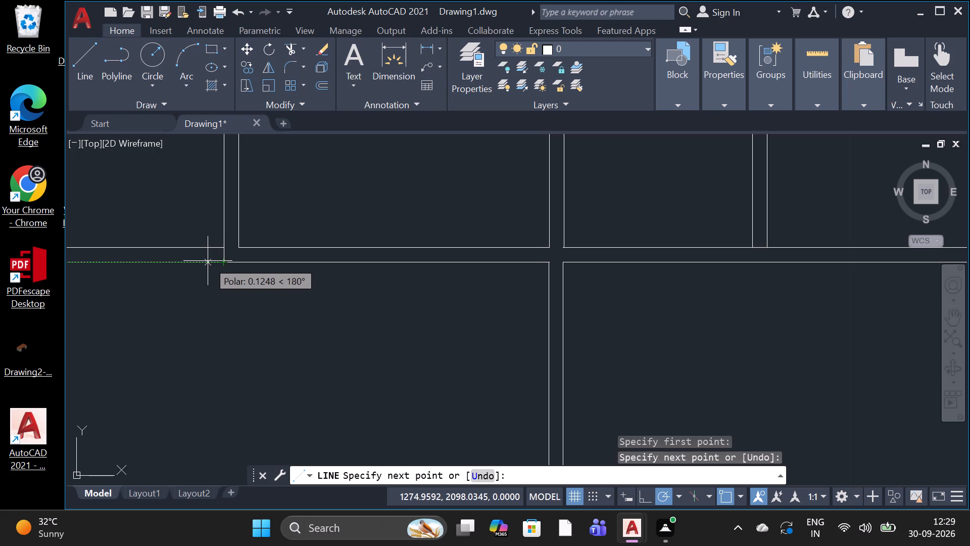
pyautogui.write('0.0508')
pyautogui.press('space')
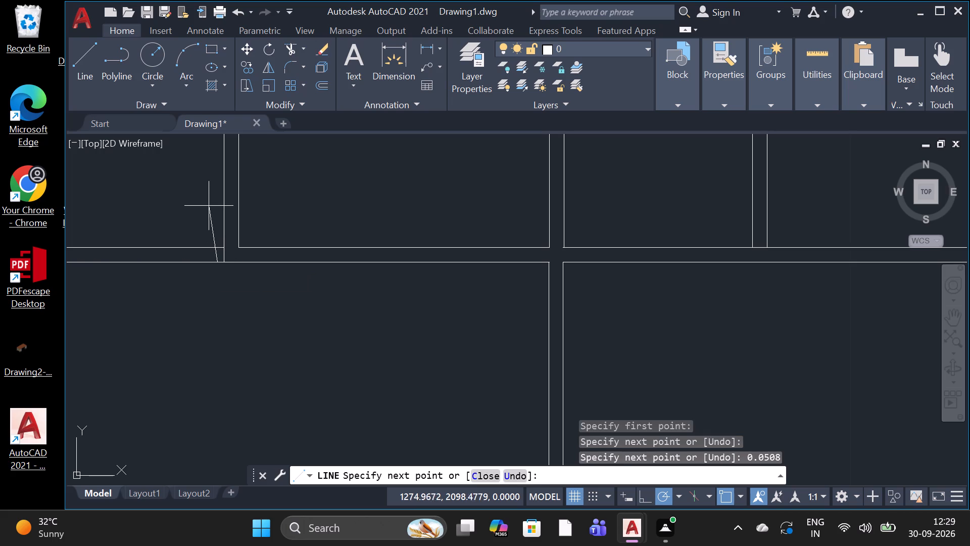
pyautogui.click(220, 160)
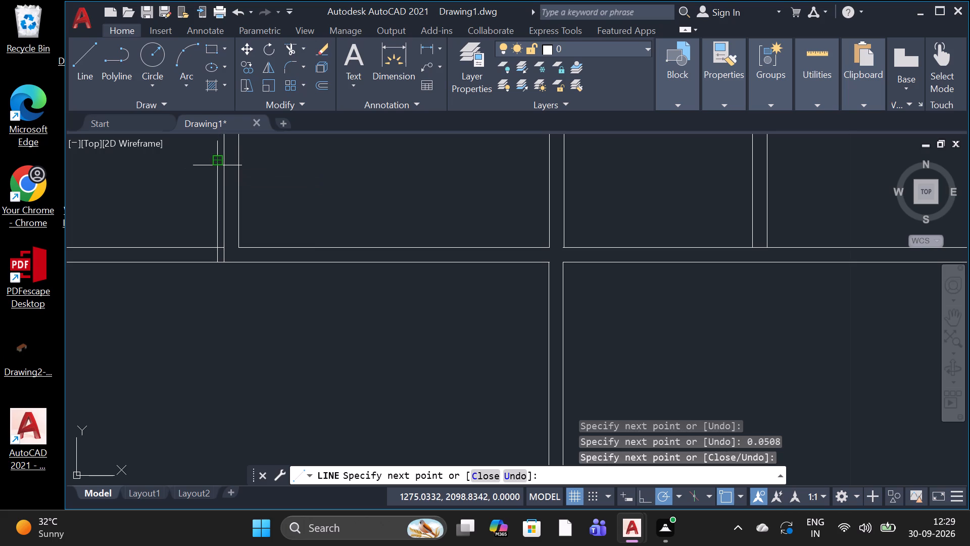
pyautogui.press('space')
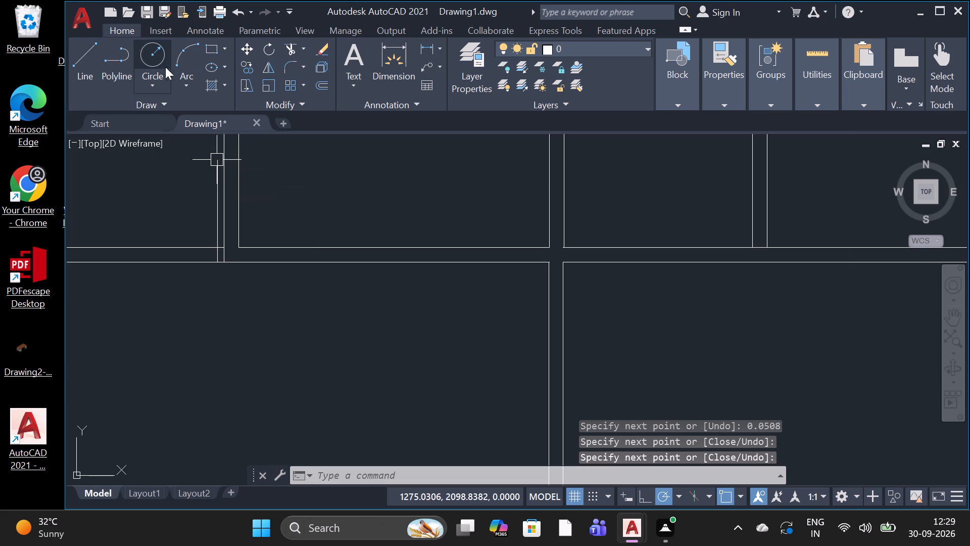
# Draw a horizontal line about 0.80 long eastward from the north end of the new vertical line beside the partition.
pyautogui.click(89, 61)
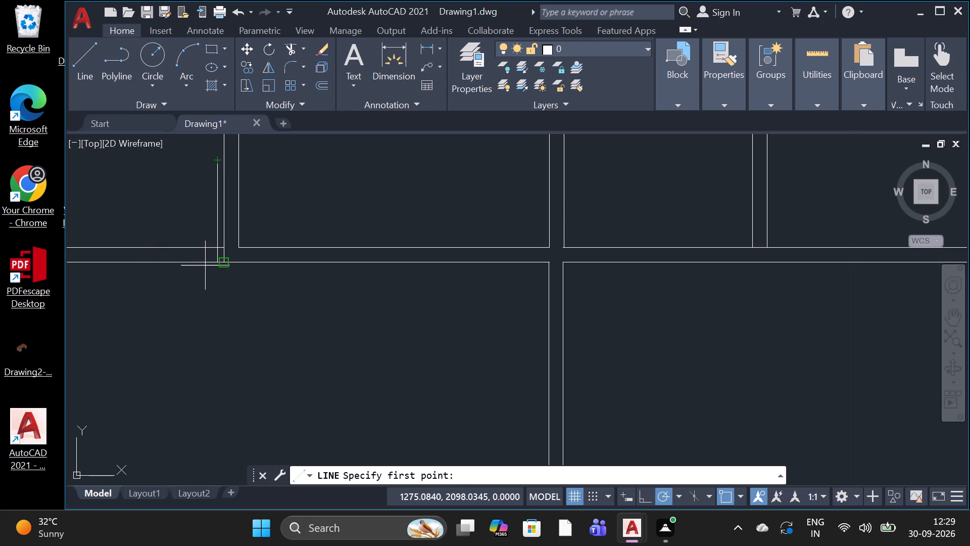
pyautogui.scroll(-2, 206, 266)
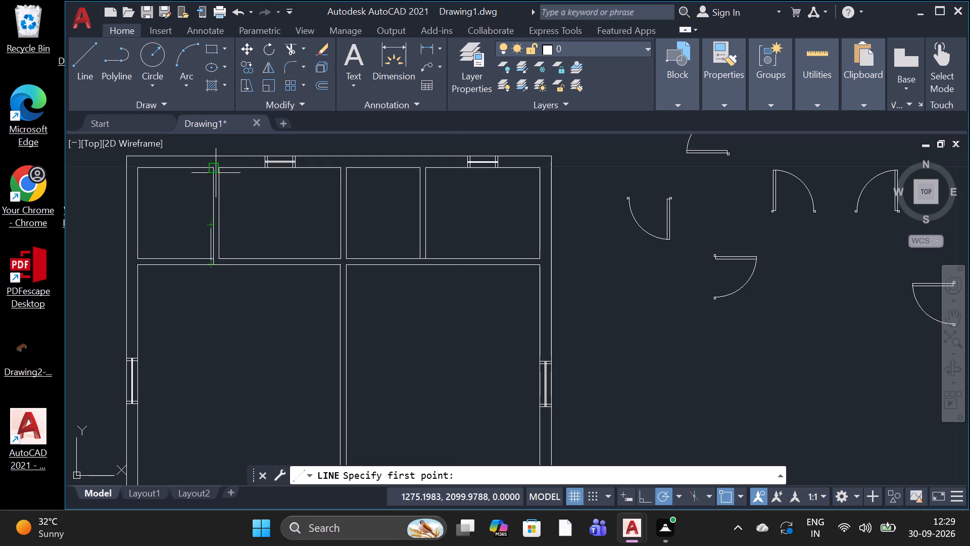
pyautogui.click(212, 225)
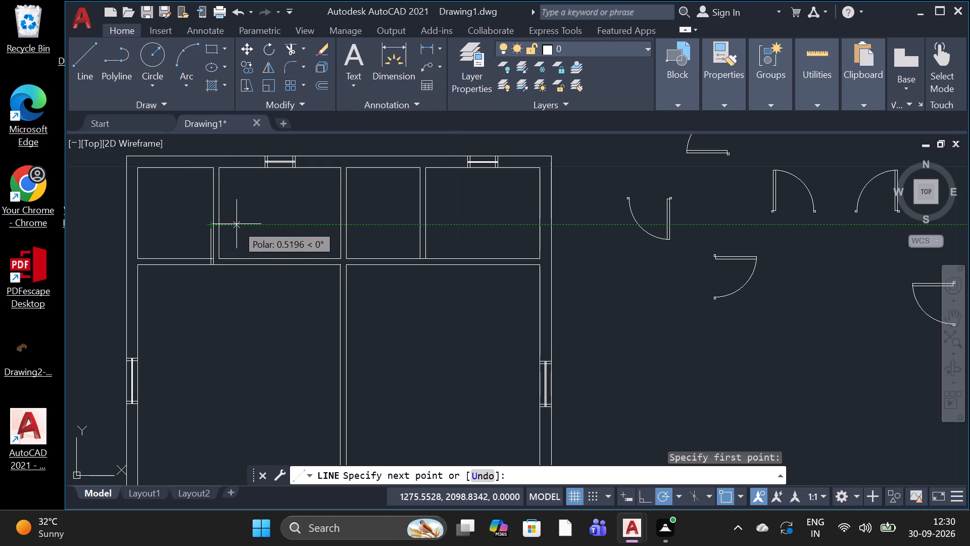
pyautogui.click(251, 224)
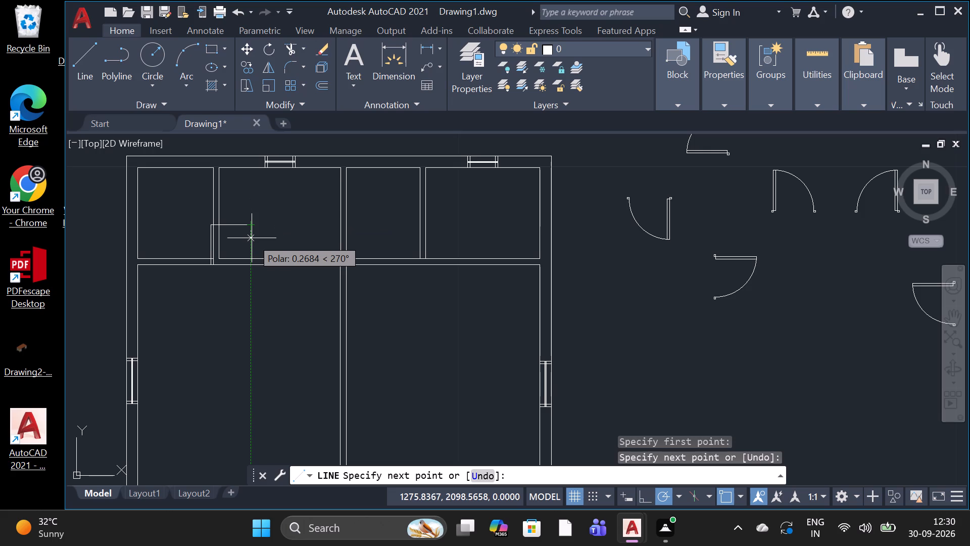
pyautogui.press('space')
# From the easternmost northern partition's southwest corner, draw connected lines south across the wall and 0.0508 west.
pyautogui.press('space')
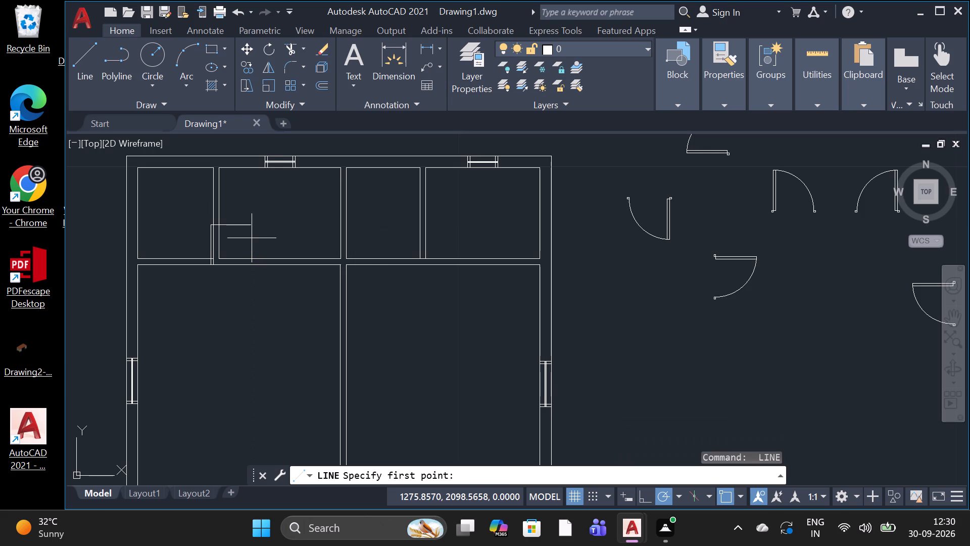
pyautogui.click(82, 84)
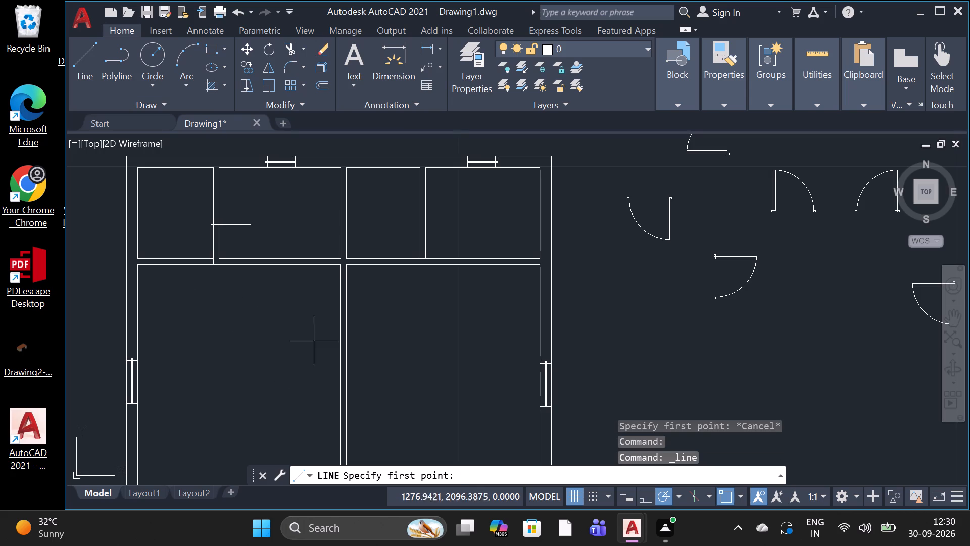
pyautogui.click(419, 257)
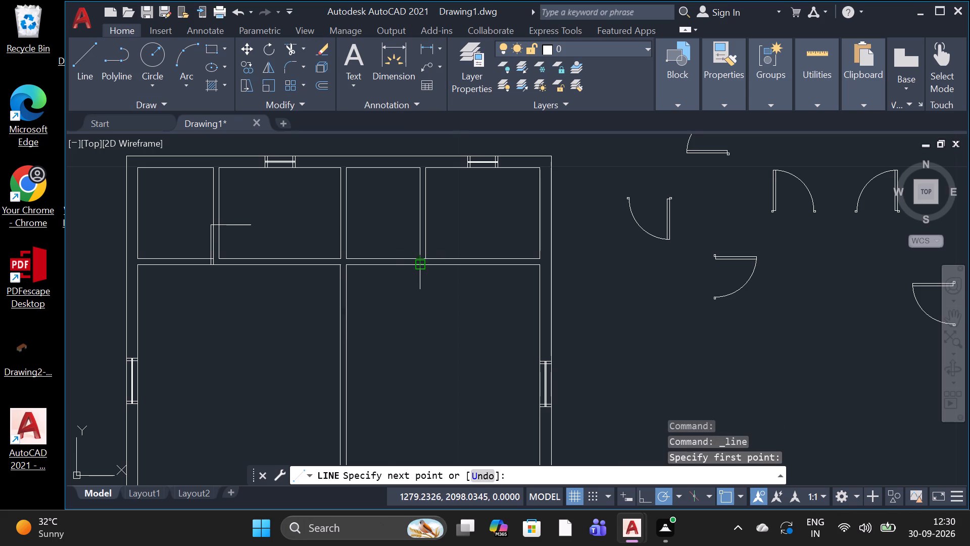
pyautogui.click(420, 264)
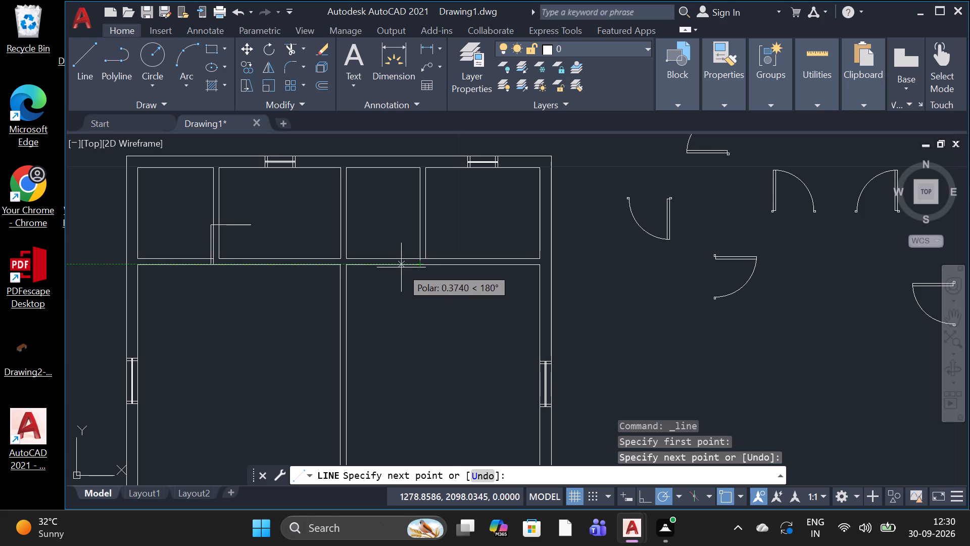
pyautogui.write('0.050')
pyautogui.press('8')
pyautogui.press('space')
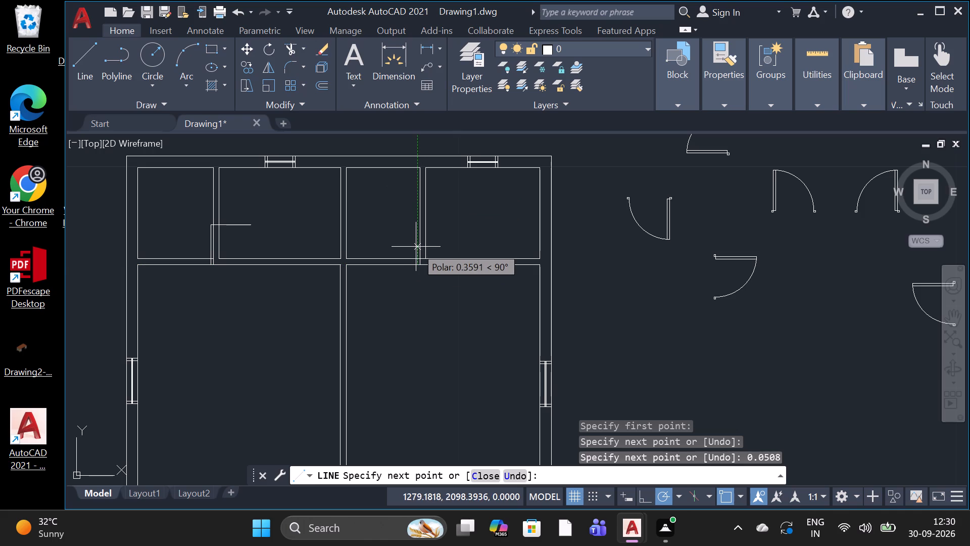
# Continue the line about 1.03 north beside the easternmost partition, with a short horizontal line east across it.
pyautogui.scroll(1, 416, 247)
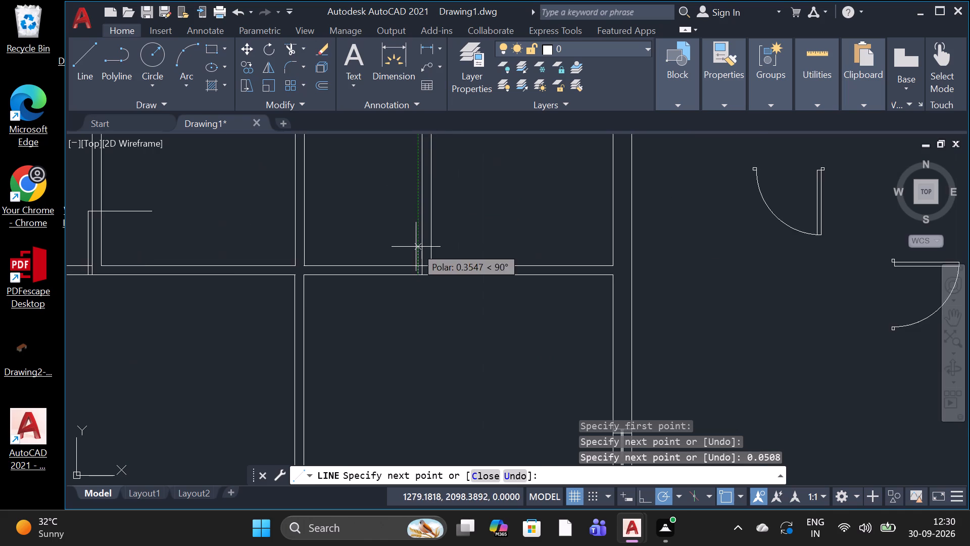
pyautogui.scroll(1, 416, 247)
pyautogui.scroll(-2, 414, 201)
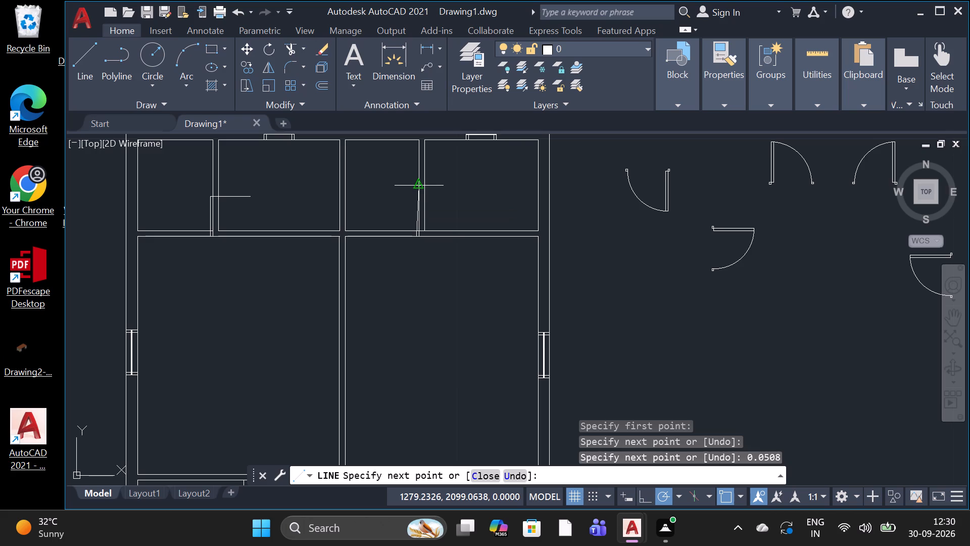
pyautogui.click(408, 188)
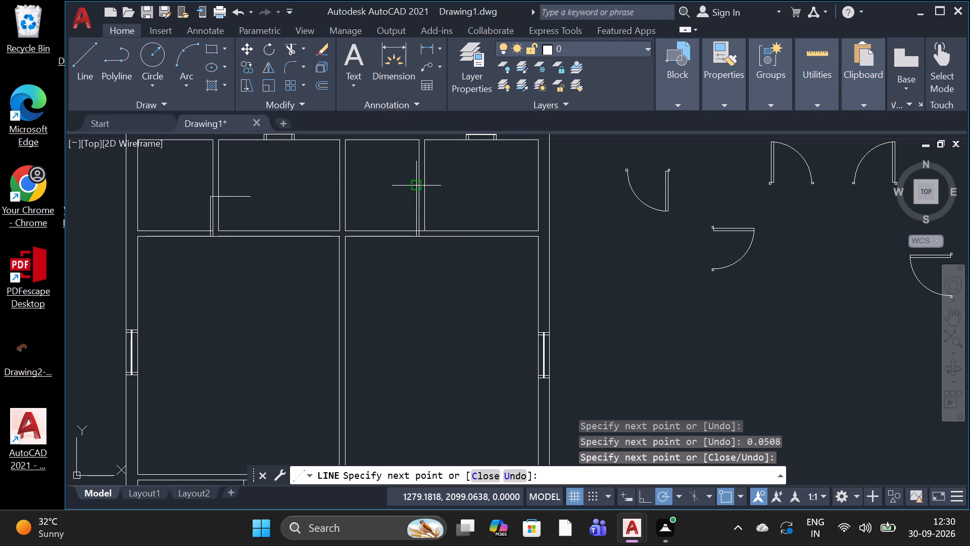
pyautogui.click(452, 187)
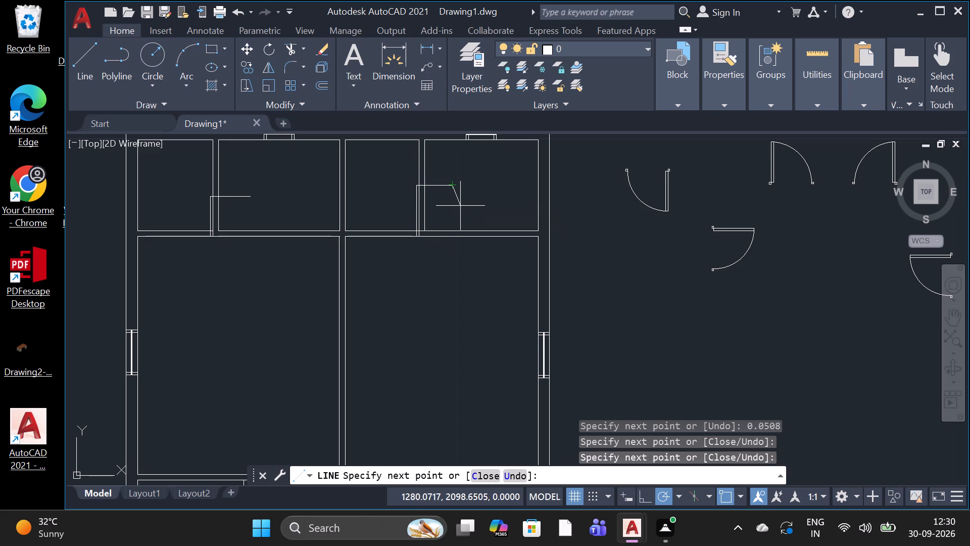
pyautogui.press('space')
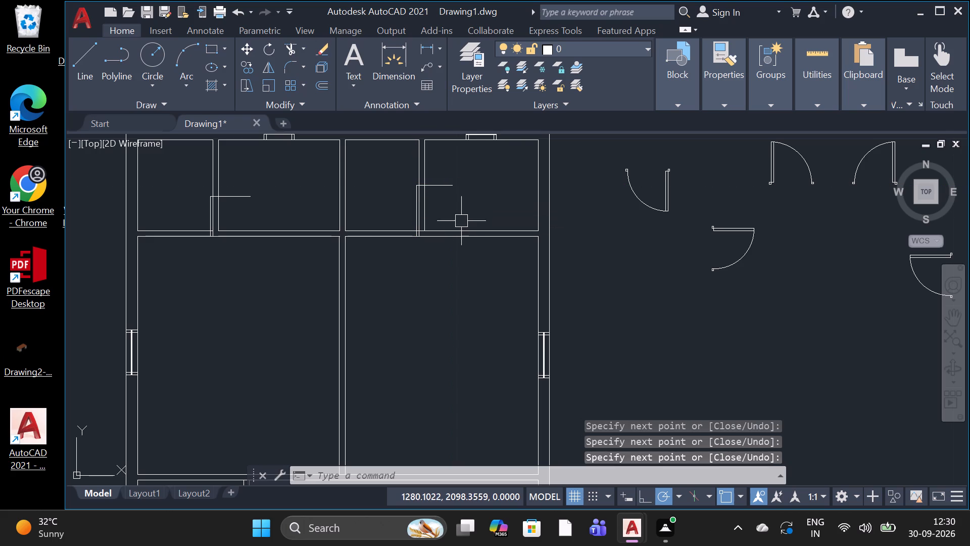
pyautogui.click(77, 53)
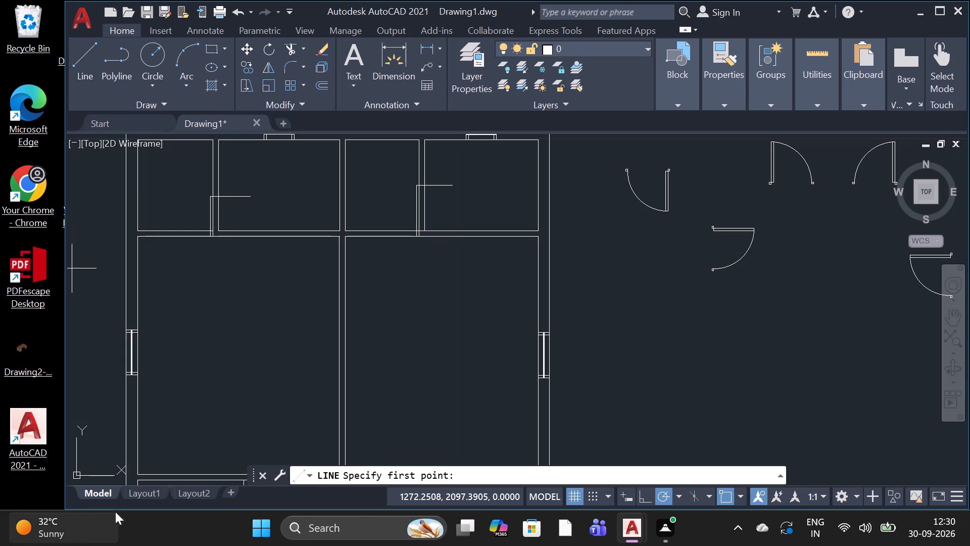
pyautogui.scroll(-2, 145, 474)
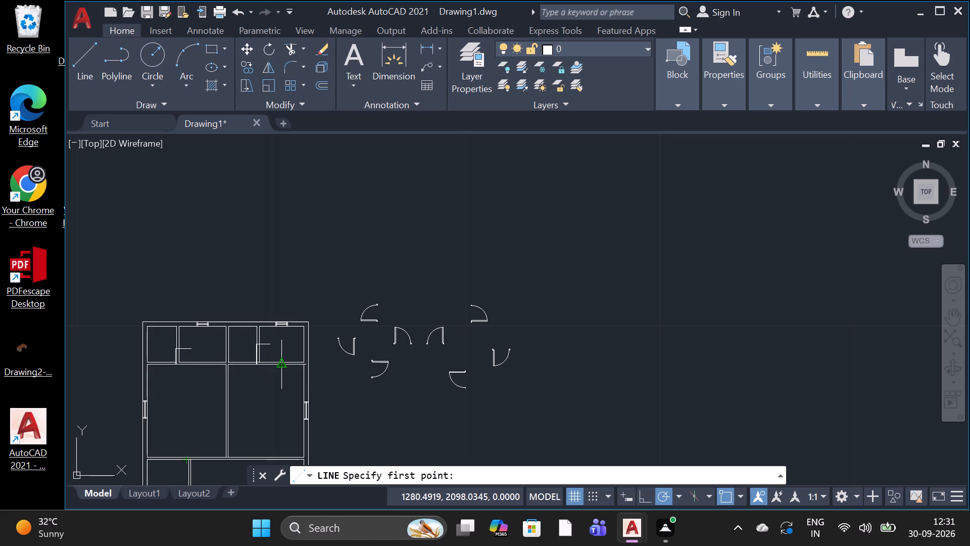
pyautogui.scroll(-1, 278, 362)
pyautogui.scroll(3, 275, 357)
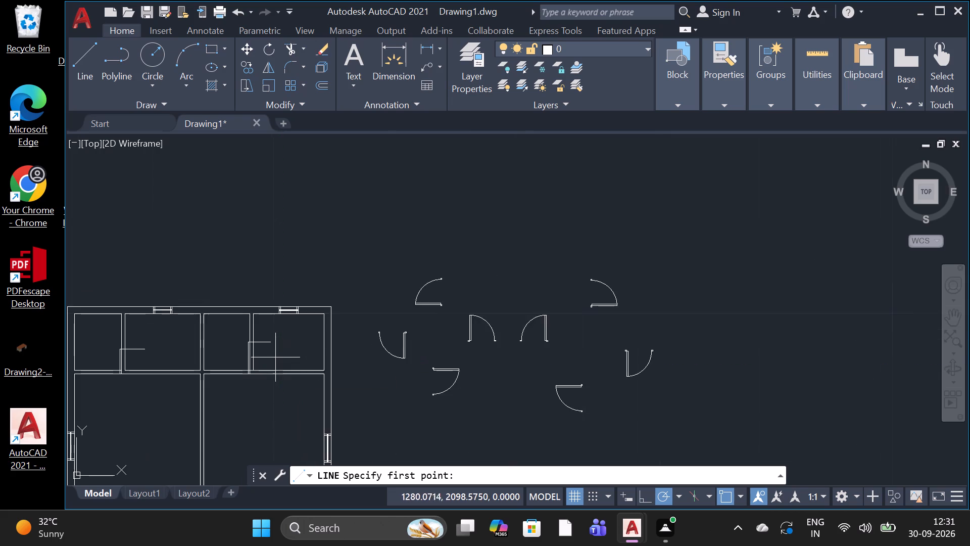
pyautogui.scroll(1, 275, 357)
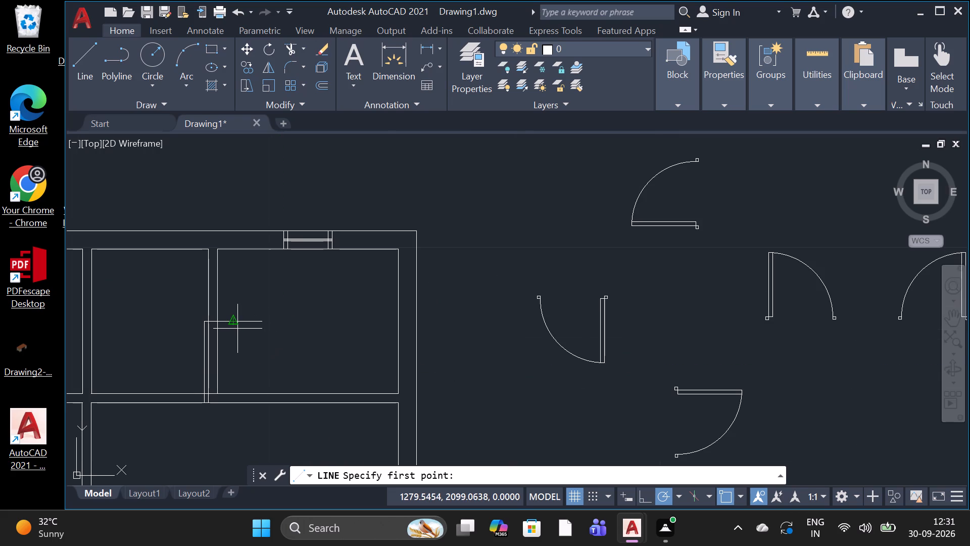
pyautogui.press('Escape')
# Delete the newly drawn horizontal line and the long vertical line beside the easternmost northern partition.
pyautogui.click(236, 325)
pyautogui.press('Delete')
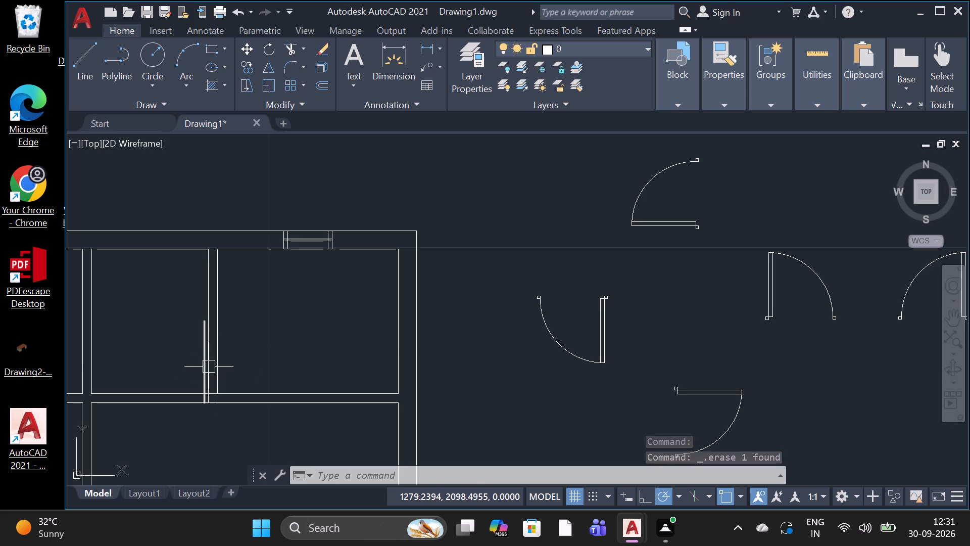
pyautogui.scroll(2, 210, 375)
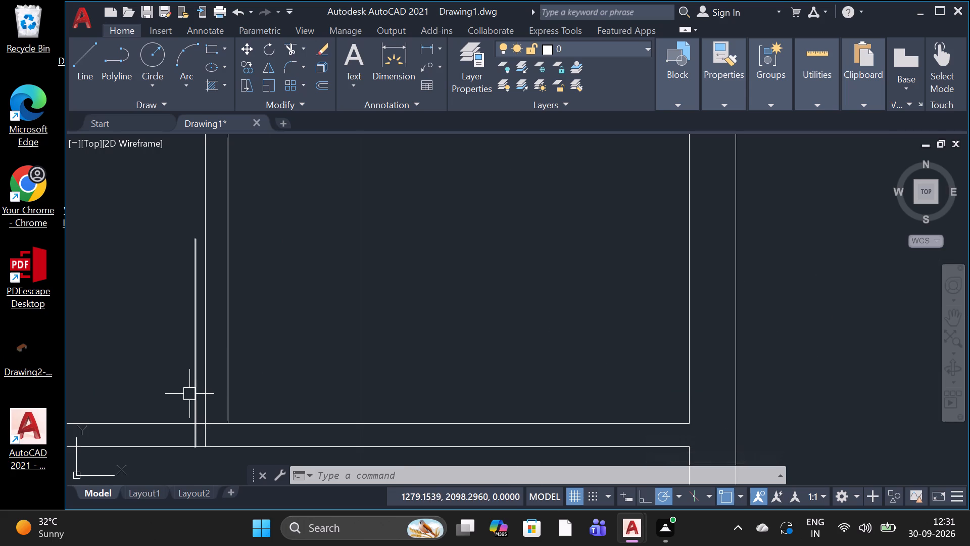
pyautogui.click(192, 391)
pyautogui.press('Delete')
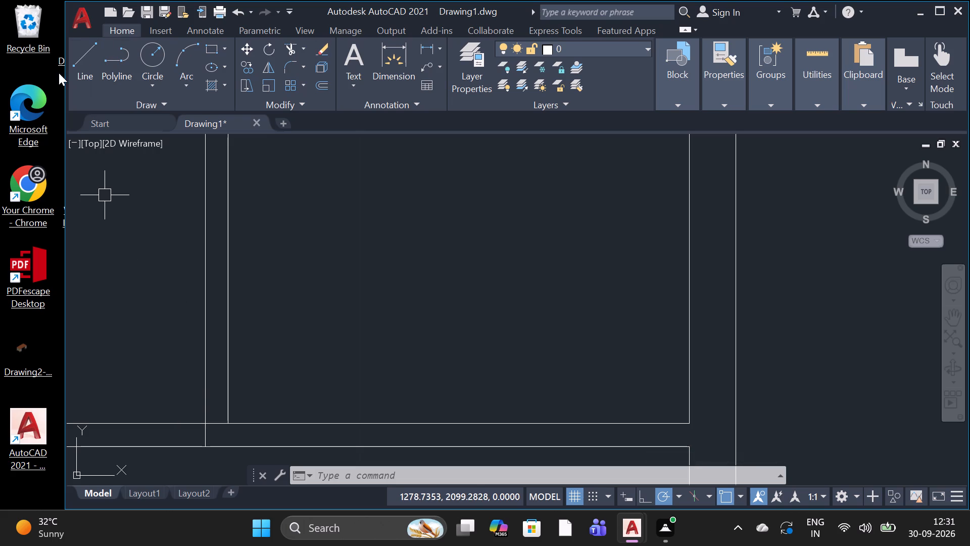
# From the wall's south face below the easternmost partition's west side, draw lines 0.0508 west, about 0.25 north and about 0.36 east.
pyautogui.click(75, 56)
pyautogui.scroll(-2, 208, 270)
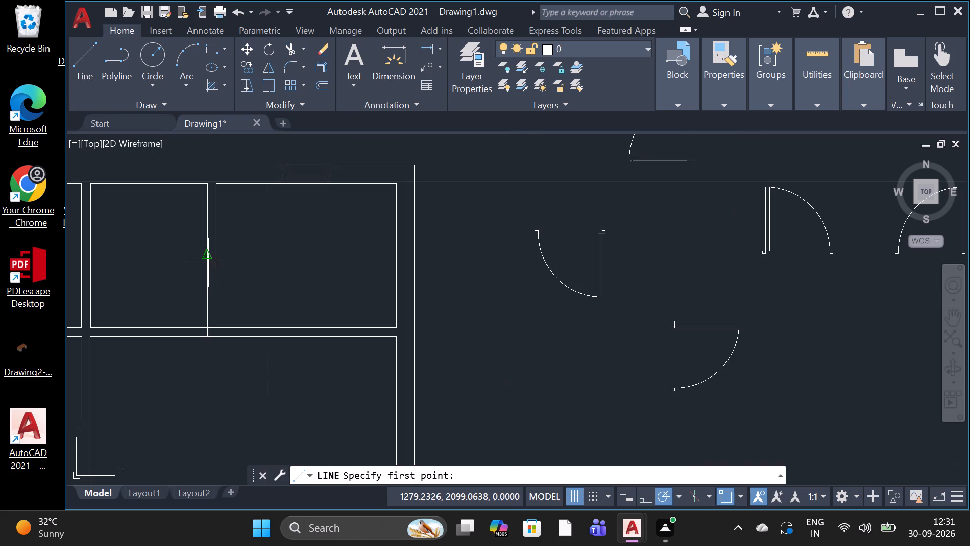
pyautogui.click(209, 339)
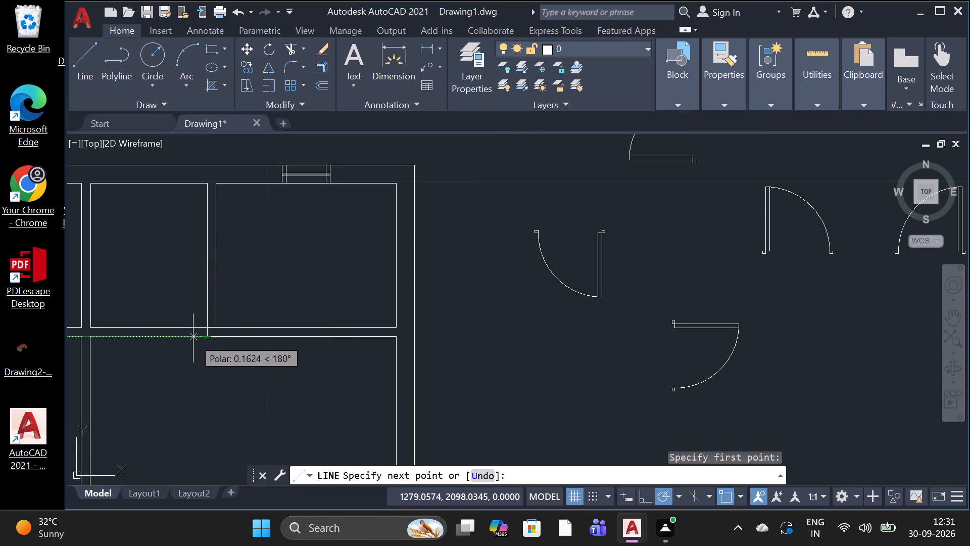
pyautogui.write('0.0')
pyautogui.write('50')
pyautogui.press('8')
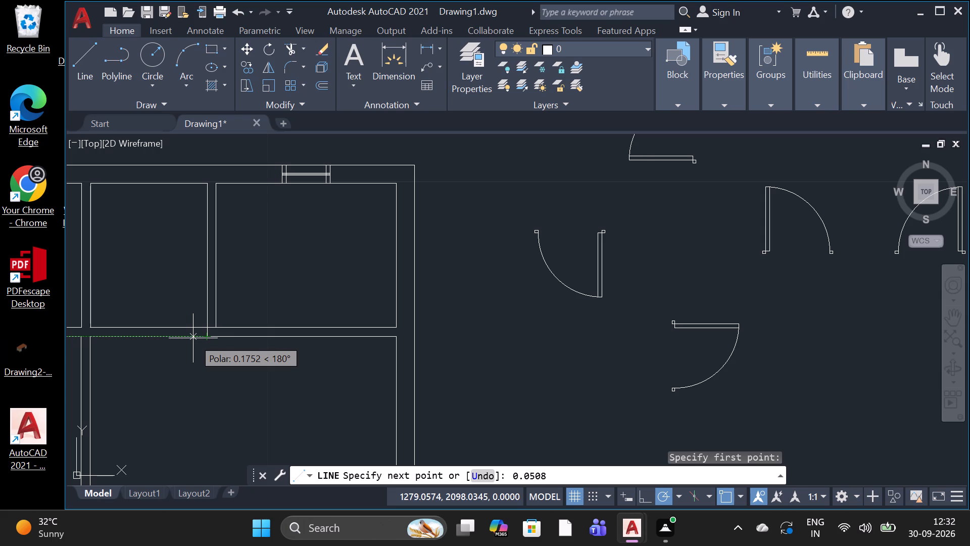
pyautogui.press('space')
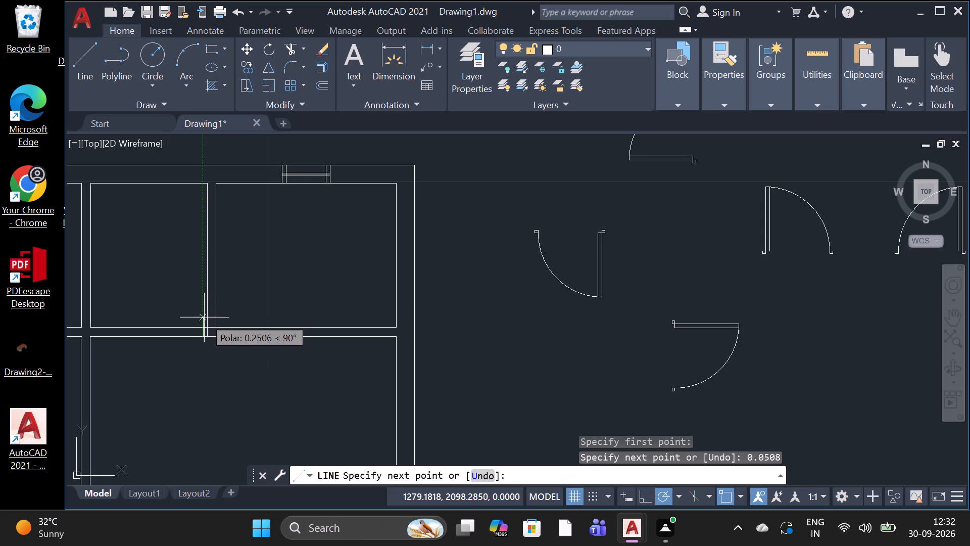
pyautogui.click(204, 318)
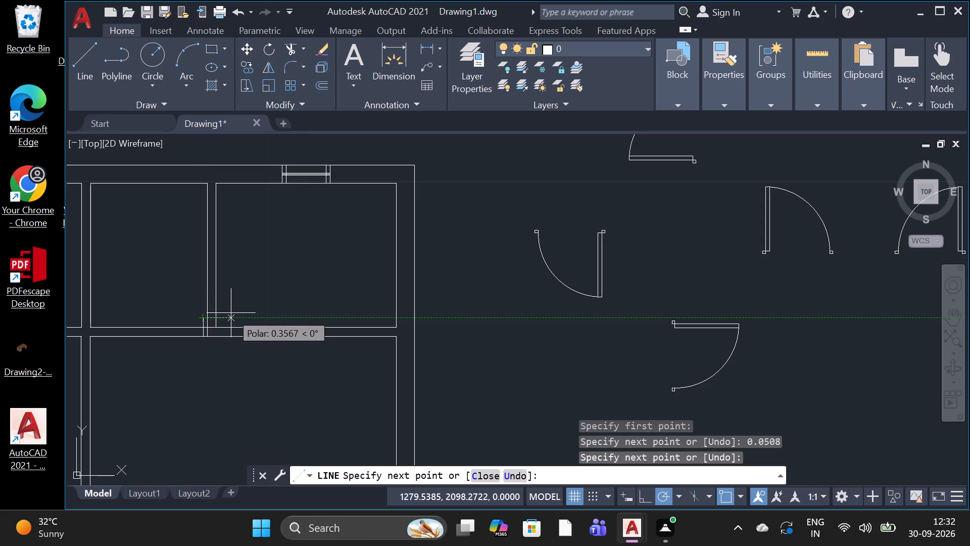
pyautogui.click(231, 313)
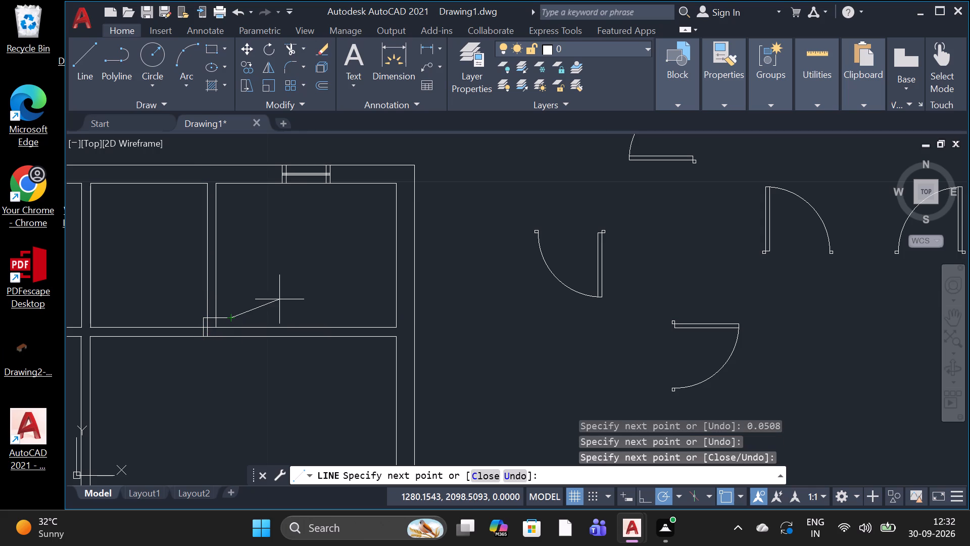
pyautogui.press('space')
# From the southwest corner of the partition between the two large rooms, draw lines south across the wall, 0.058 west and about 1.02 north.
pyautogui.click(89, 87)
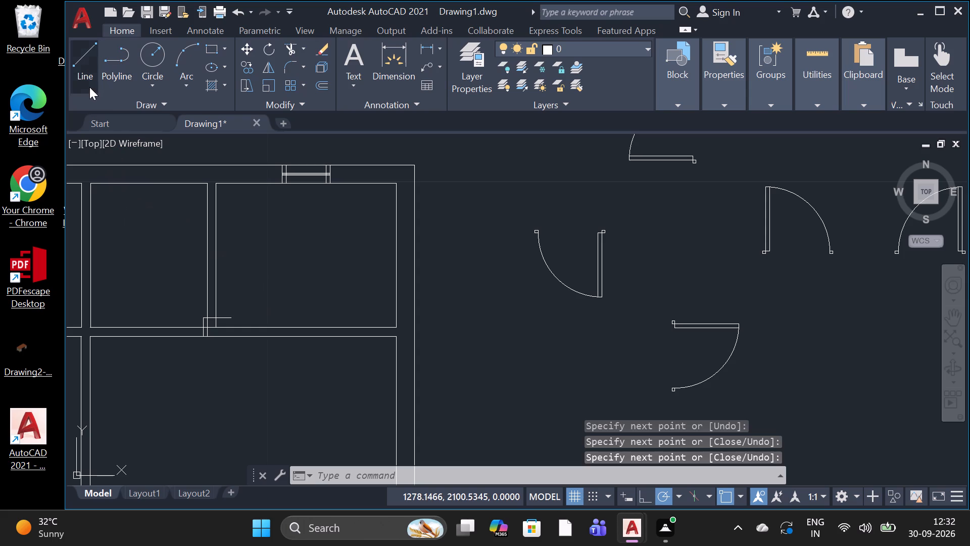
pyautogui.scroll(-3, 227, 316)
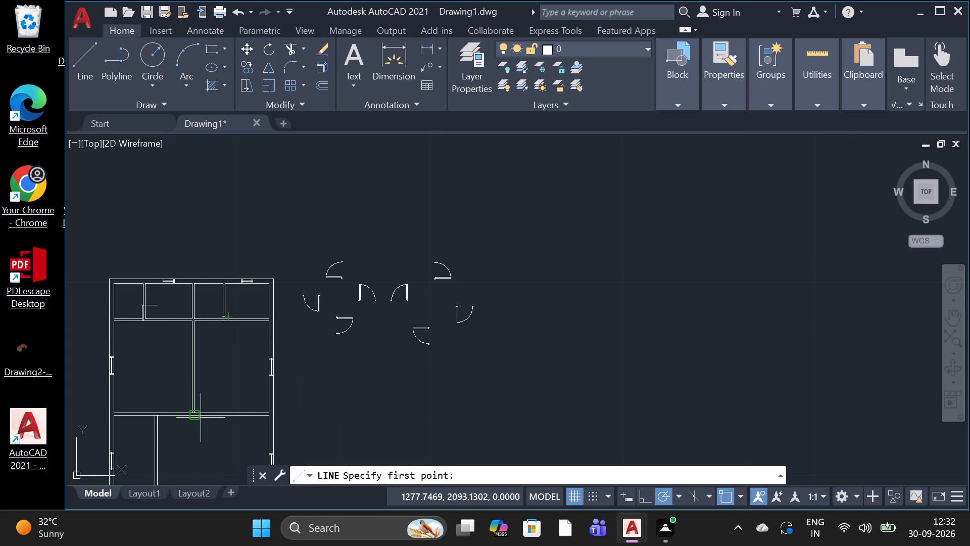
pyautogui.scroll(3, 198, 409)
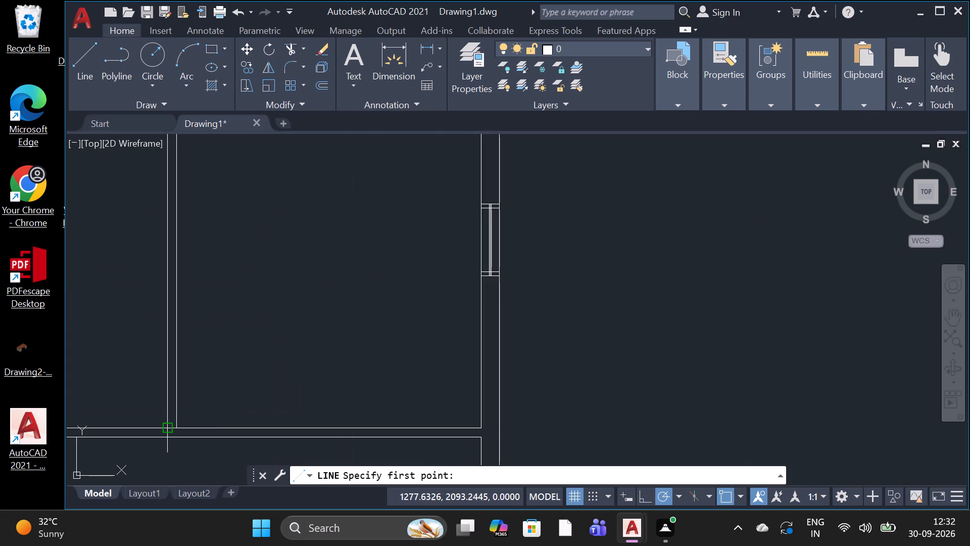
pyautogui.click(164, 427)
pyautogui.click(164, 441)
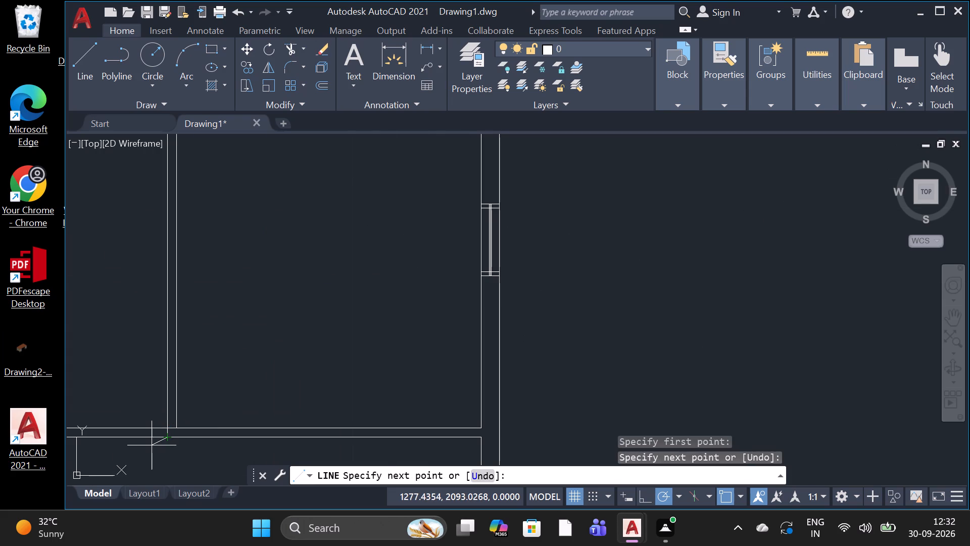
pyautogui.write('0.0')
pyautogui.press('5')
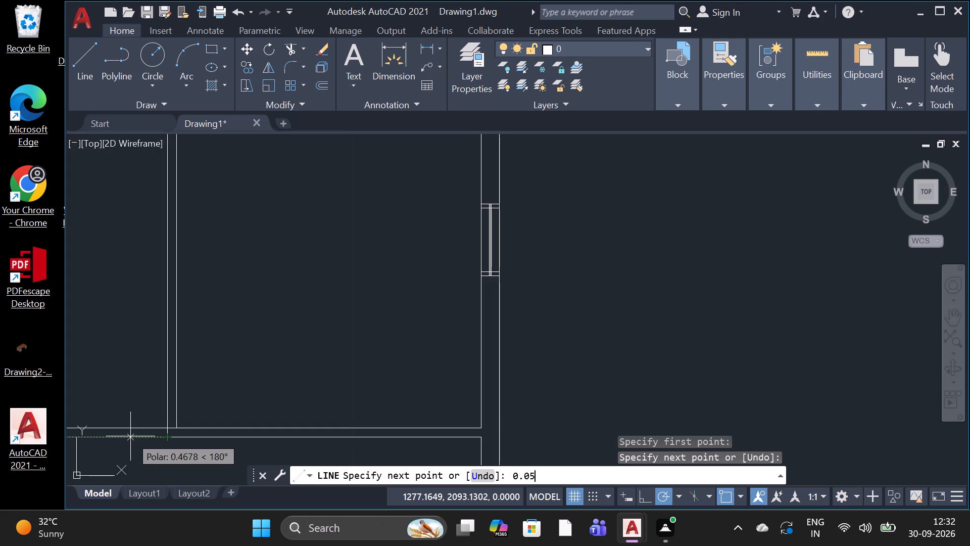
pyautogui.press('8')
pyautogui.press('space')
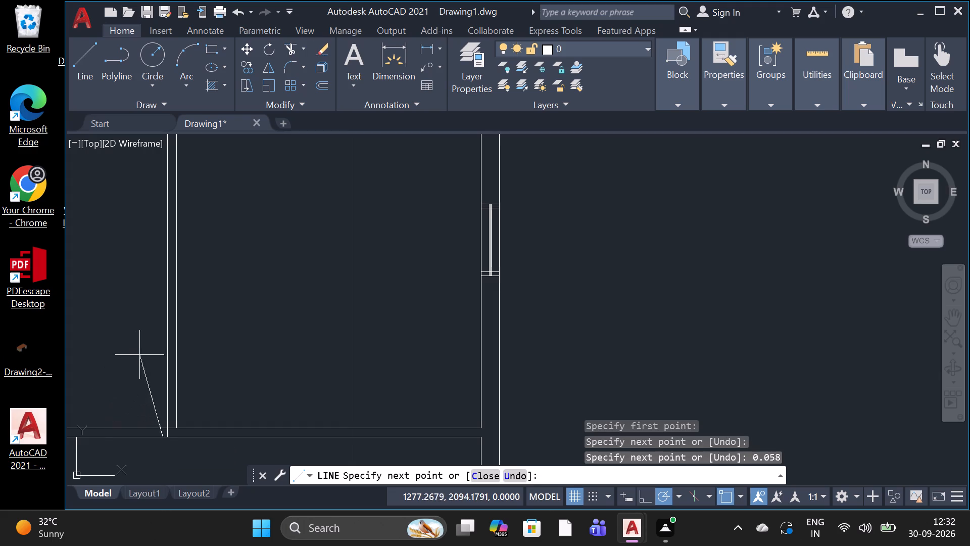
pyautogui.click(161, 357)
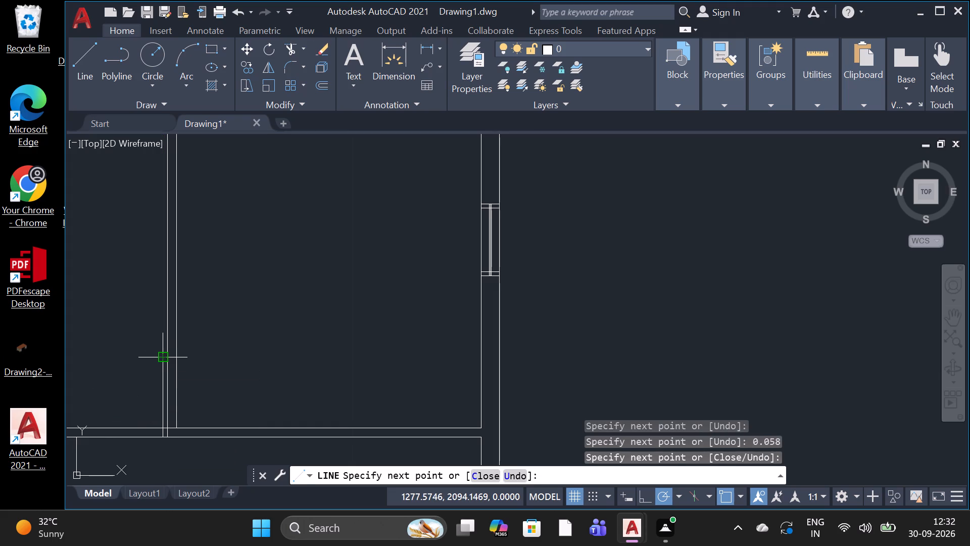
pyautogui.press('space')
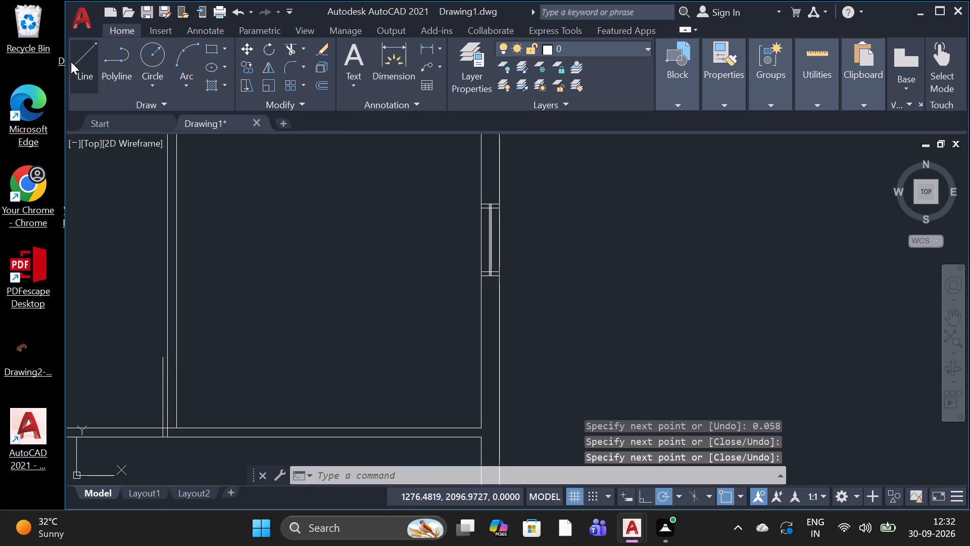
# From the southeast corner of the partition between the two large rooms, draw lines south across the wall, 0.058 east and about 1.02 north.
pyautogui.click(72, 61)
pyautogui.click(180, 425)
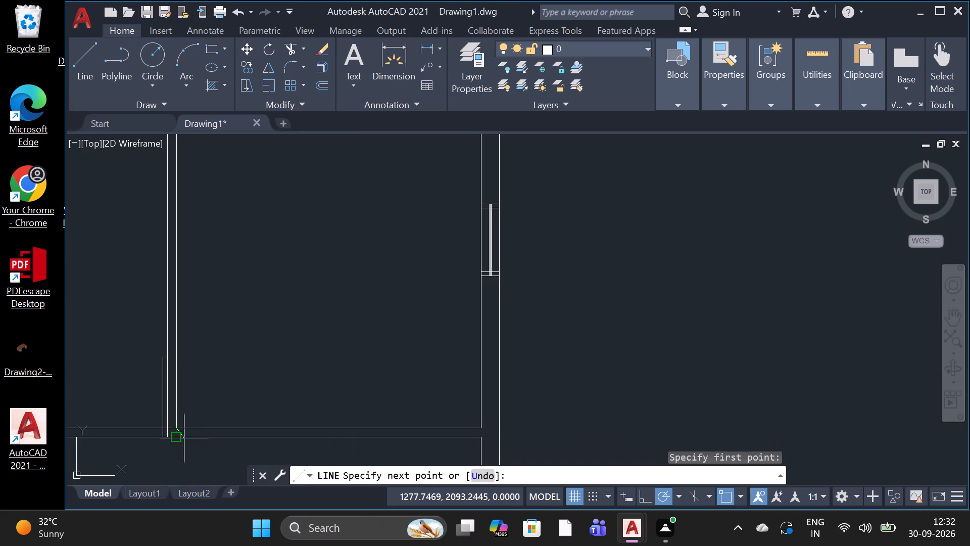
pyautogui.click(176, 438)
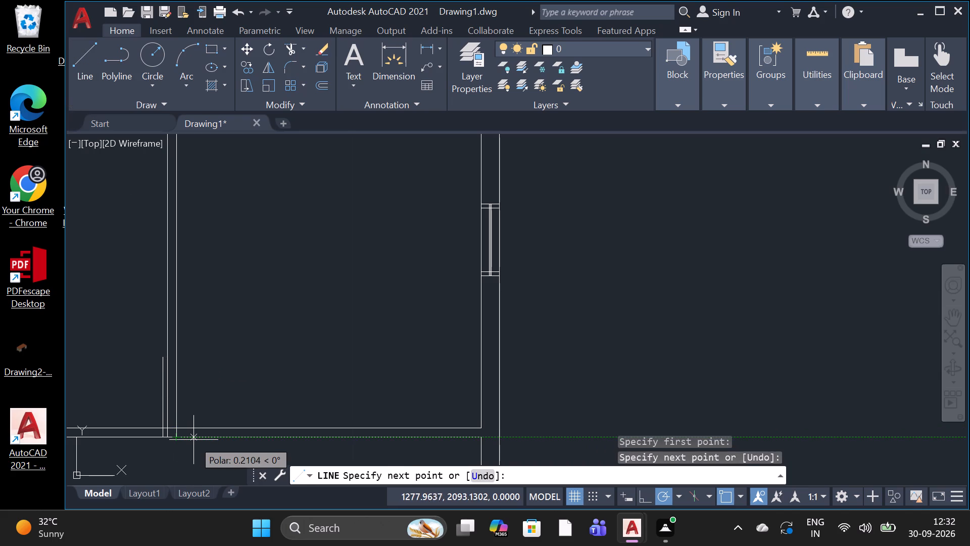
pyautogui.write('0.058')
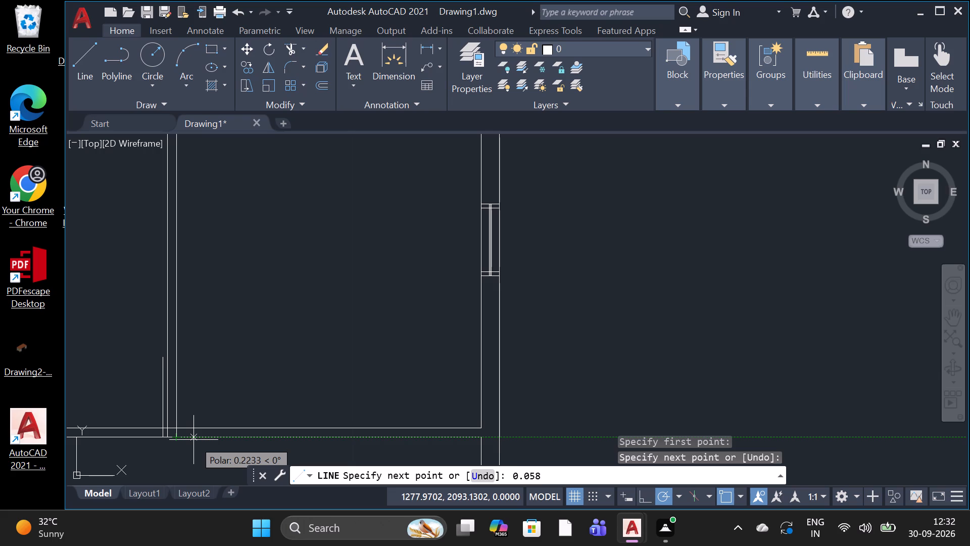
pyautogui.press('space')
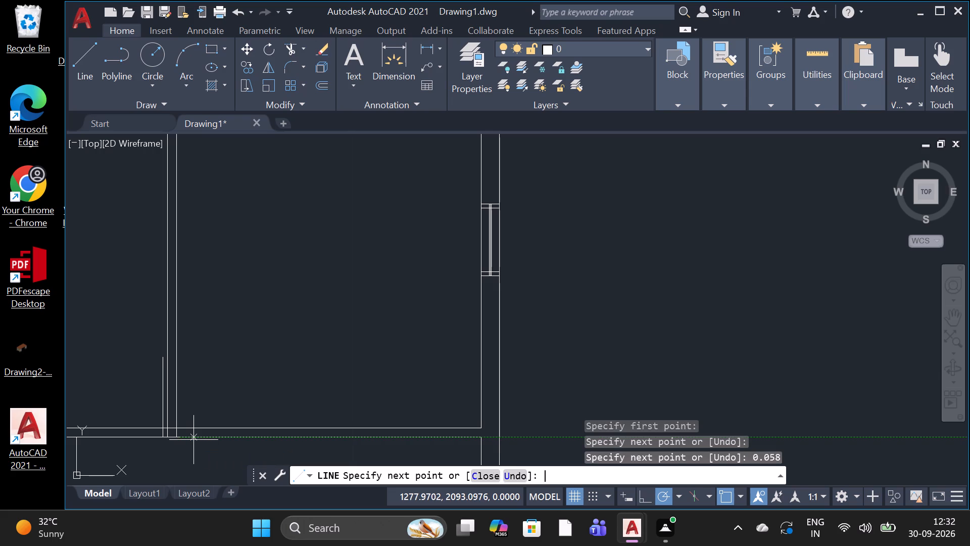
pyautogui.click(178, 359)
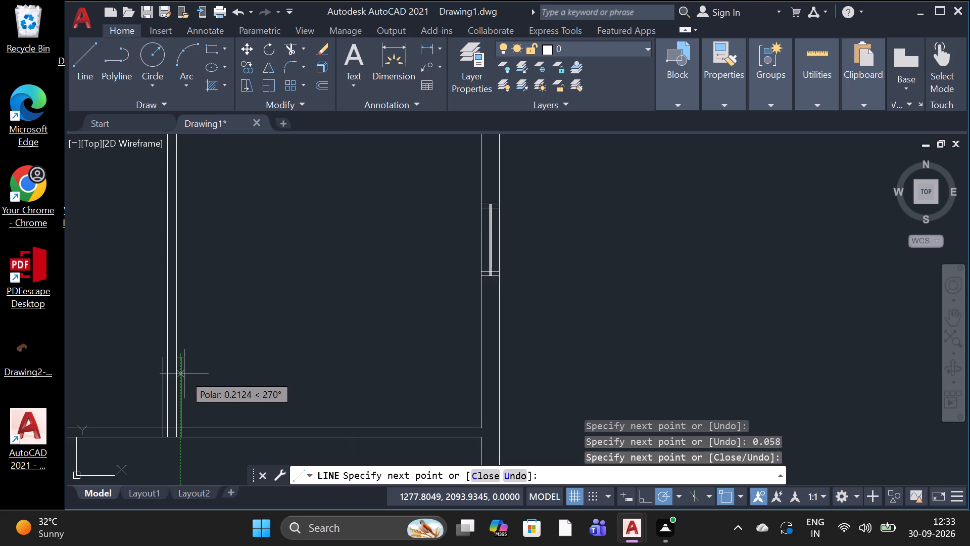
pyautogui.press('space')
# From the wall's north face above the stair partition's west side, draw lines 0.058 west and about 0.60 south.
pyautogui.click(95, 64)
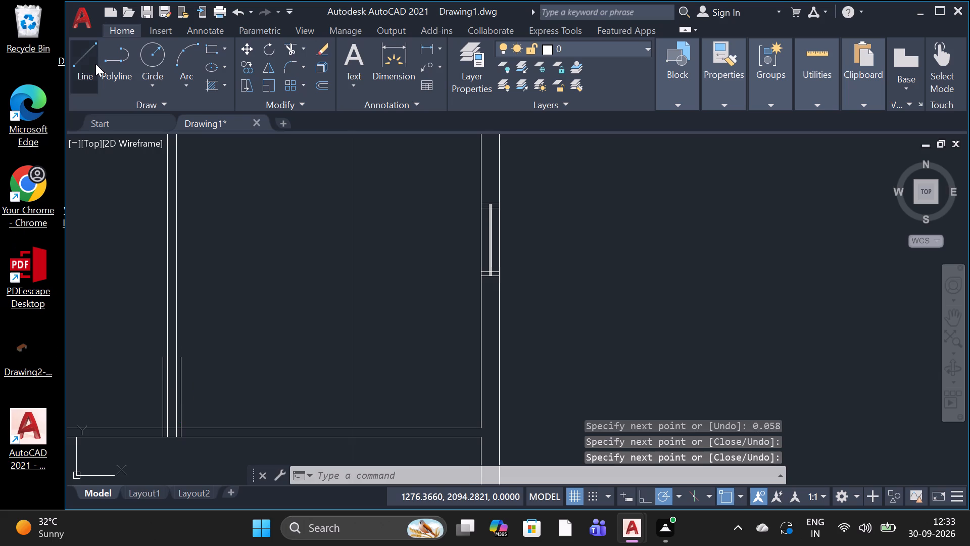
pyautogui.scroll(-4, 232, 322)
pyautogui.scroll(1, 205, 389)
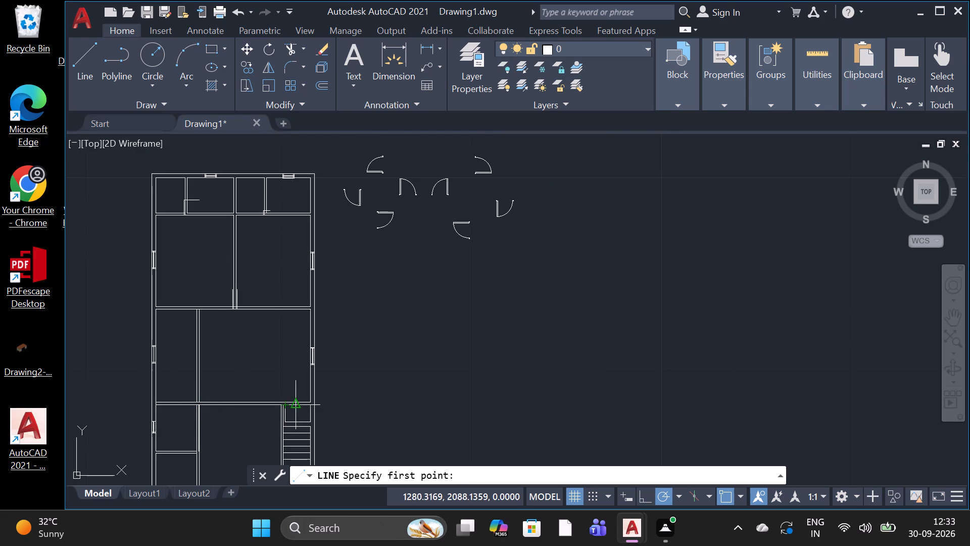
pyautogui.scroll(2, 283, 408)
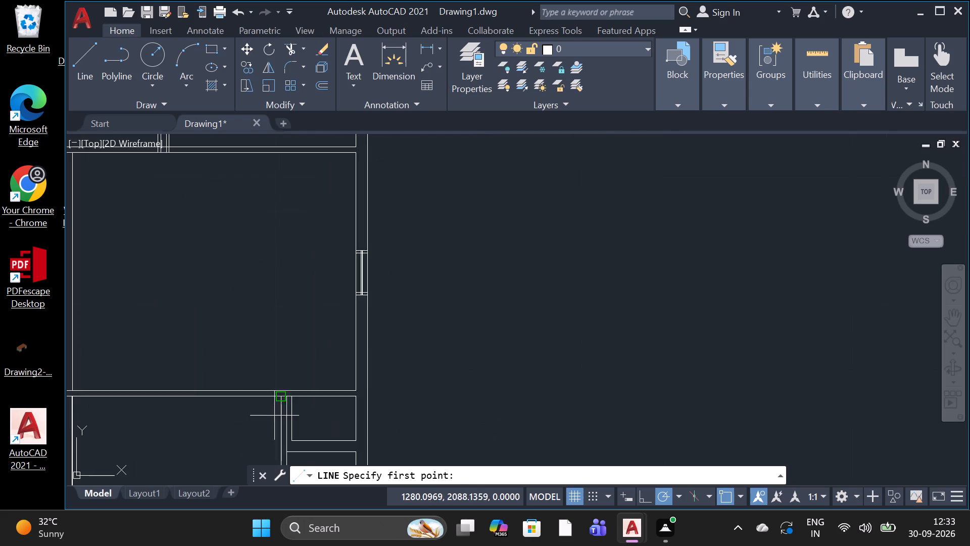
pyautogui.scroll(2, 274, 416)
pyautogui.moveTo(286, 357); pyautogui.dragTo(288, 356)
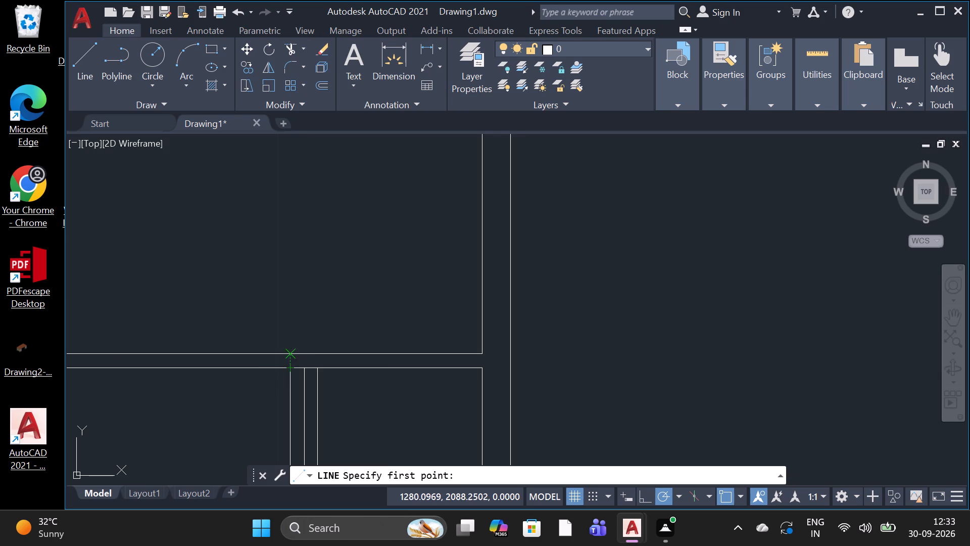
pyautogui.moveTo(288, 356); pyautogui.dragTo(285, 353)
pyautogui.click(290, 353)
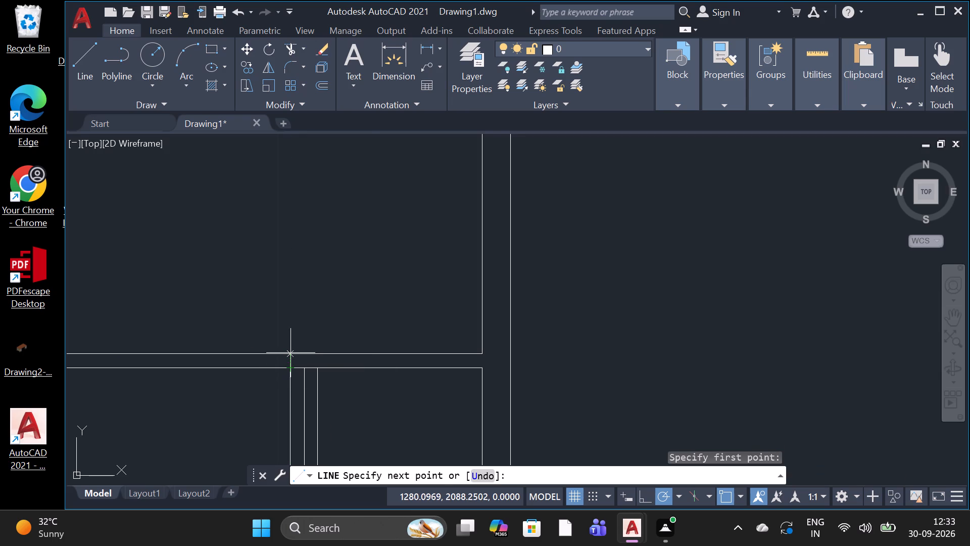
pyautogui.write('0.')
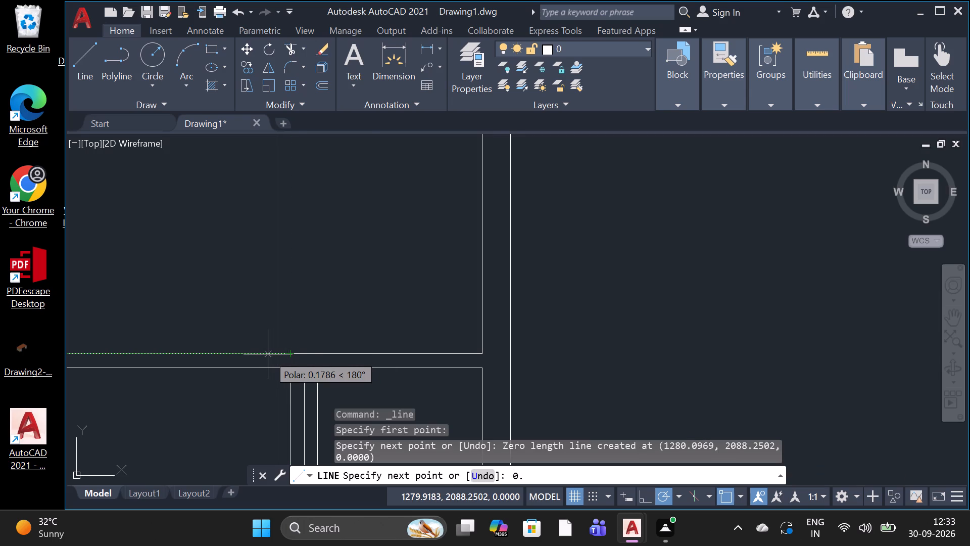
pyautogui.write('05')
pyautogui.press('8')
pyautogui.press('space')
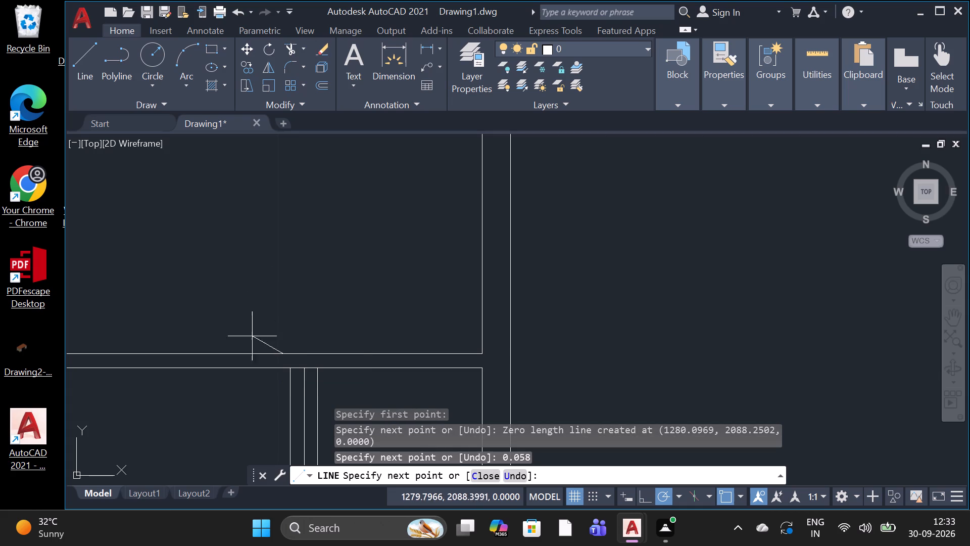
pyautogui.click(275, 429)
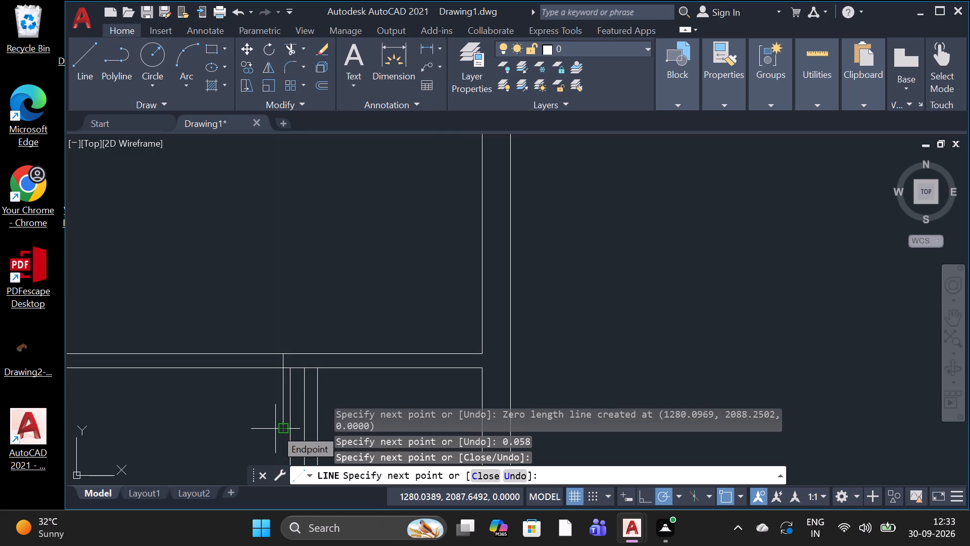
pyautogui.press('space')
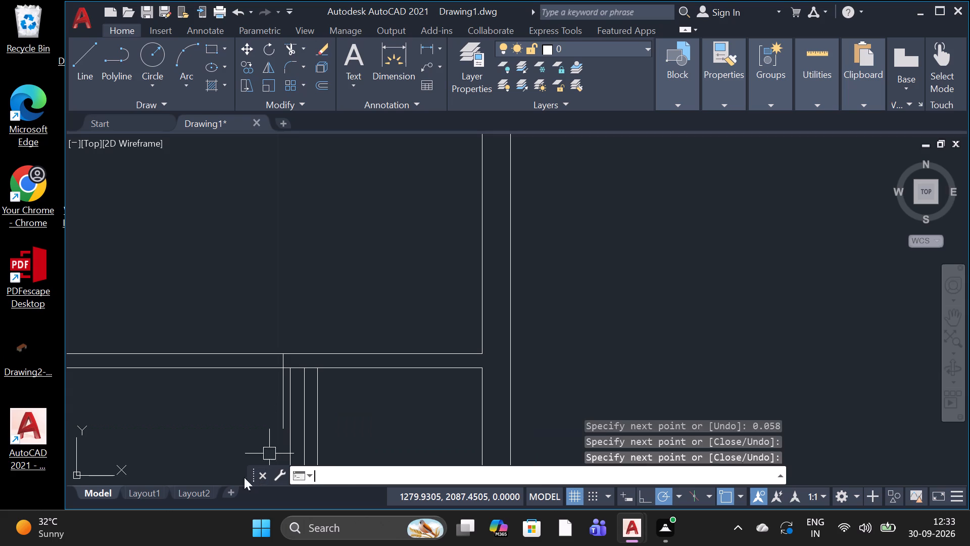
# From the south face of the wall between the two small southwest rooms, draw lines east across the partition, 0.0508 south and about 0.84 west.
pyautogui.click(89, 60)
pyautogui.scroll(-3, 213, 336)
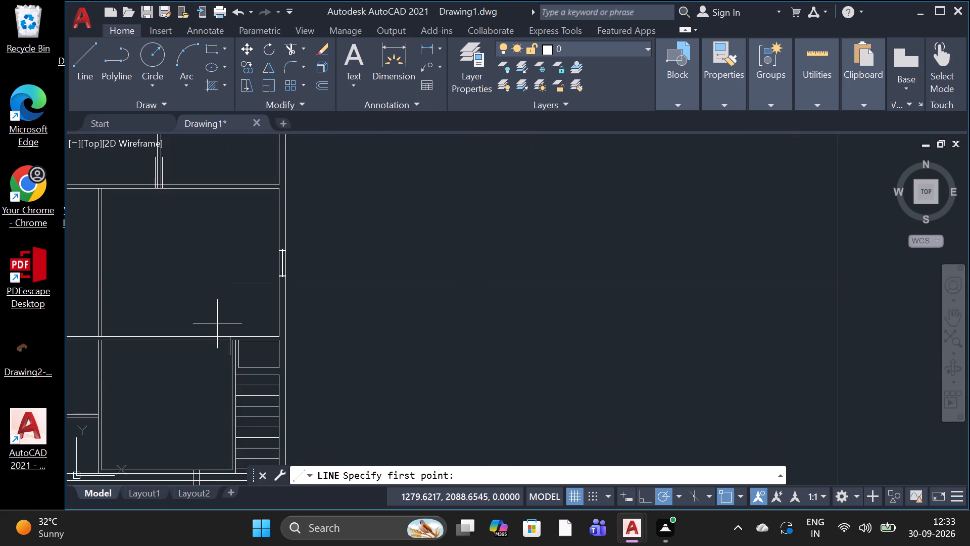
pyautogui.scroll(-3, 218, 323)
pyautogui.scroll(2, 167, 350)
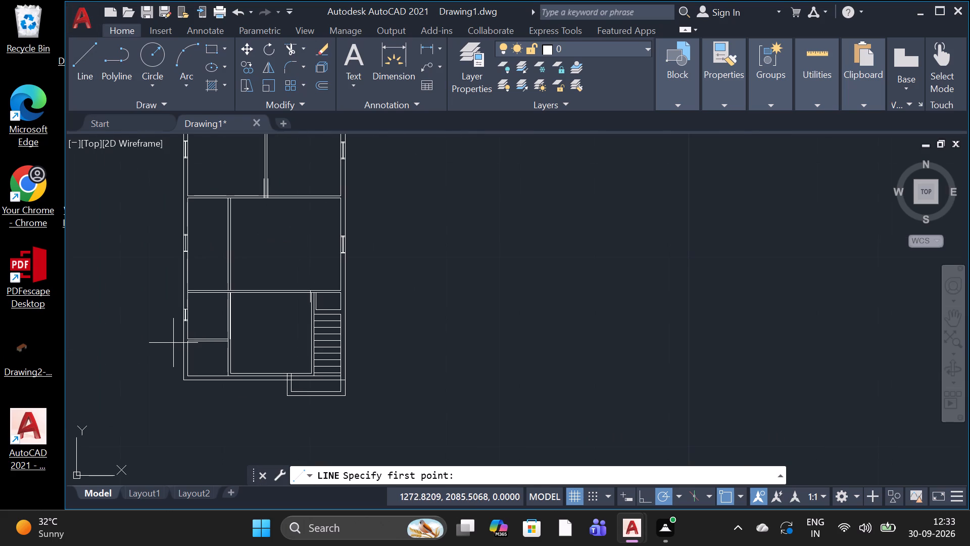
pyautogui.scroll(2, 227, 336)
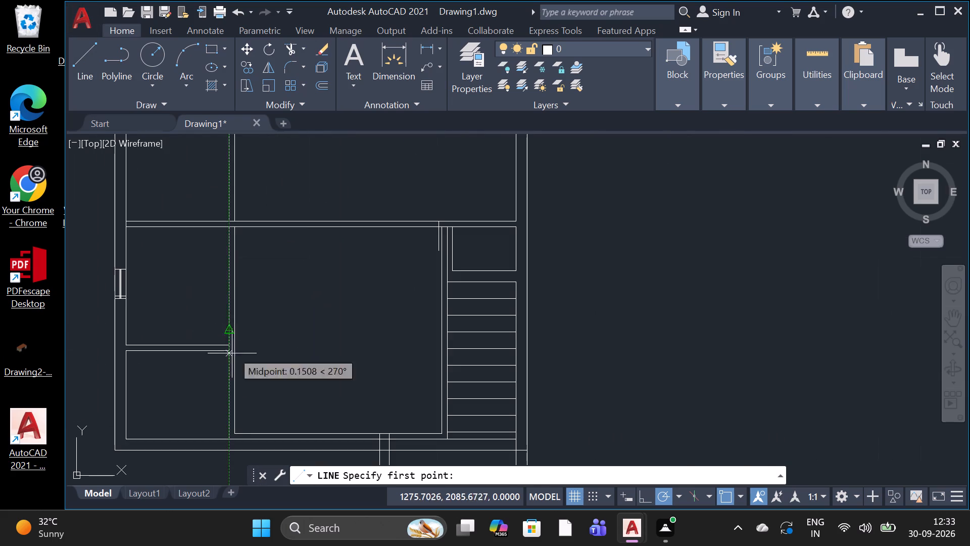
pyautogui.scroll(2, 232, 355)
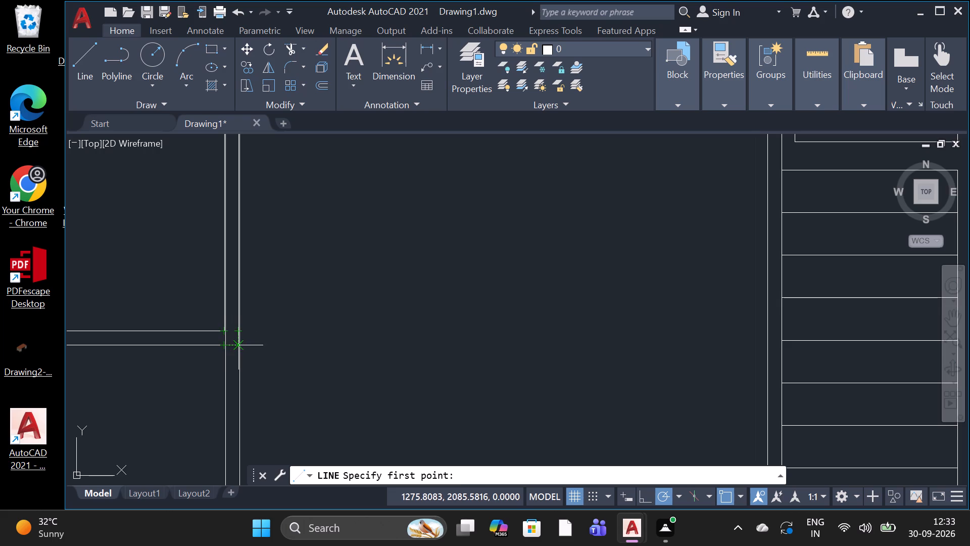
pyautogui.click(228, 351)
pyautogui.click(241, 348)
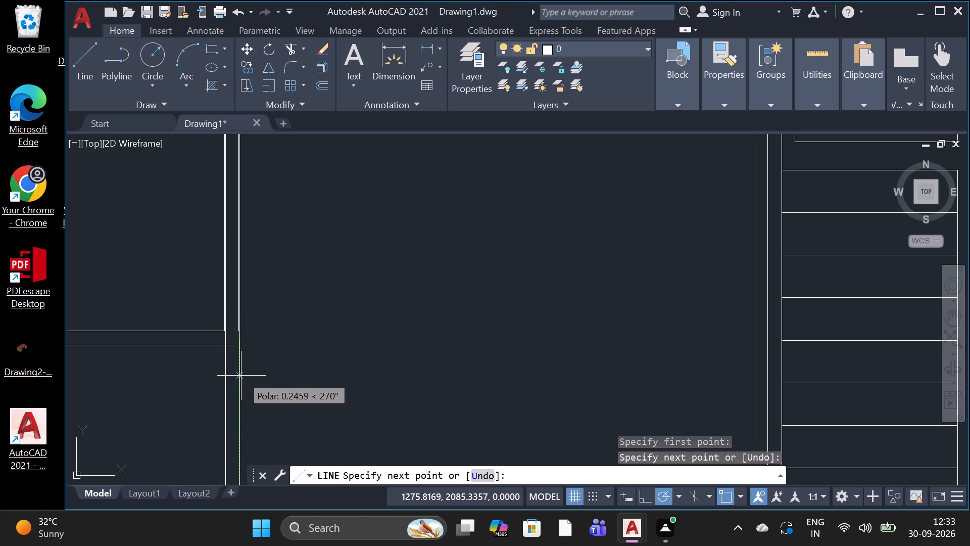
pyautogui.press('0')
pyautogui.write('.05')
pyautogui.press('8')
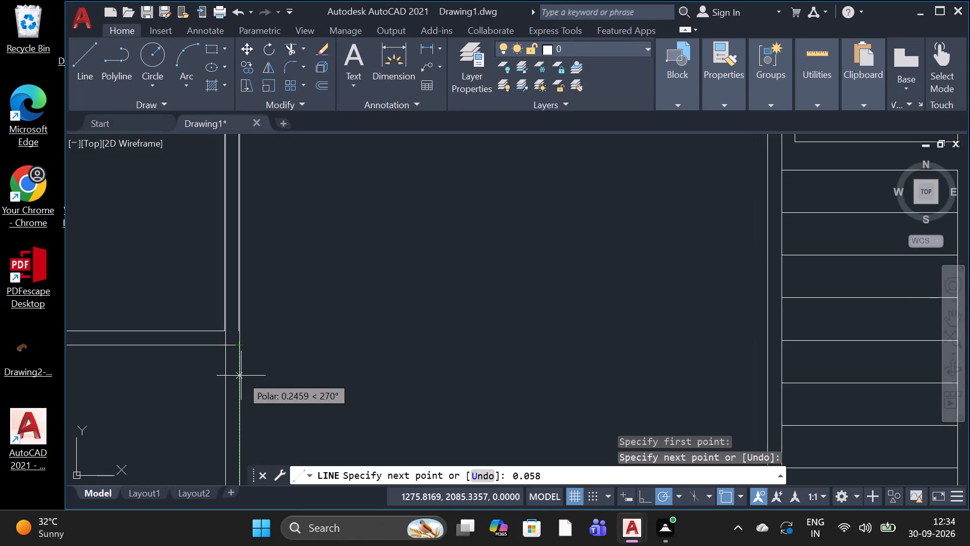
pyautogui.press('BackSpace')
pyautogui.press('0')
pyautogui.press('8')
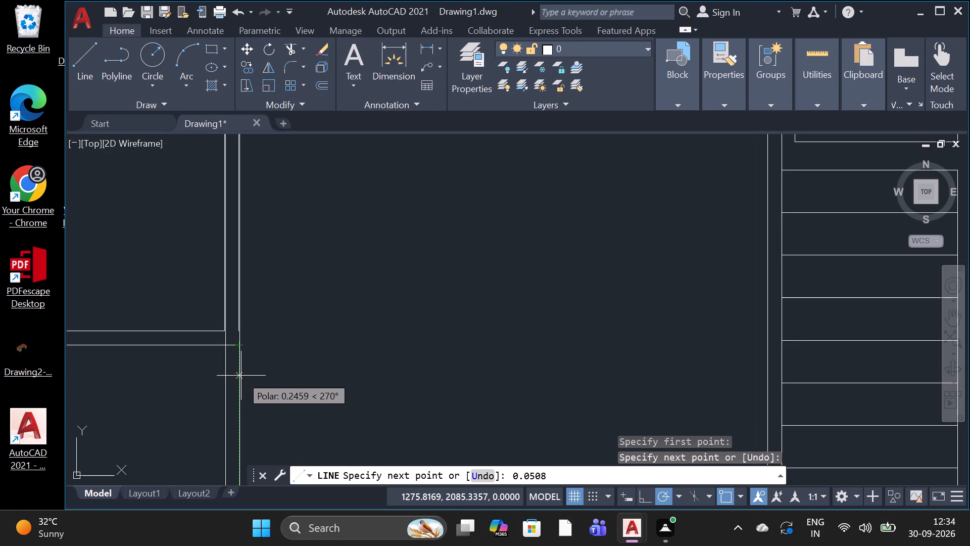
pyautogui.press('space')
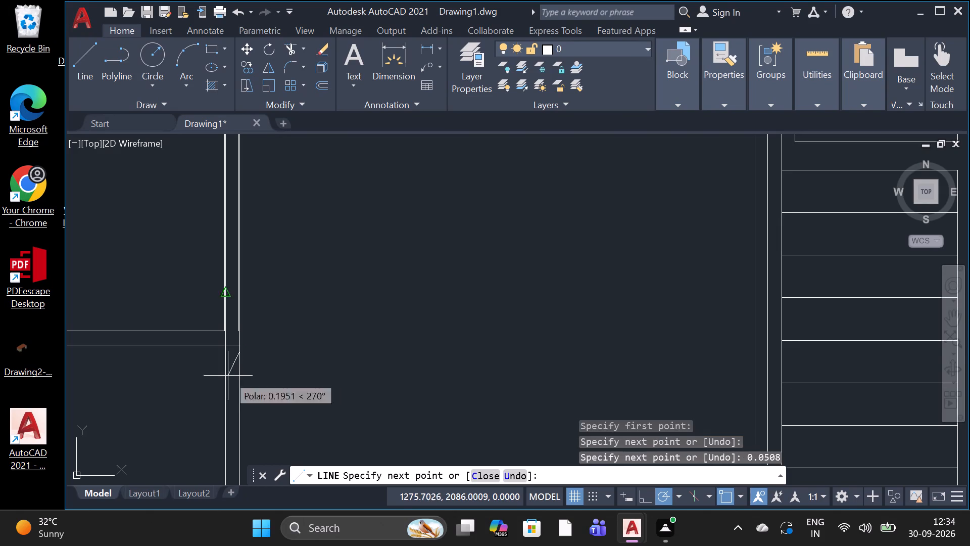
pyautogui.click(135, 357)
pyautogui.press('space')
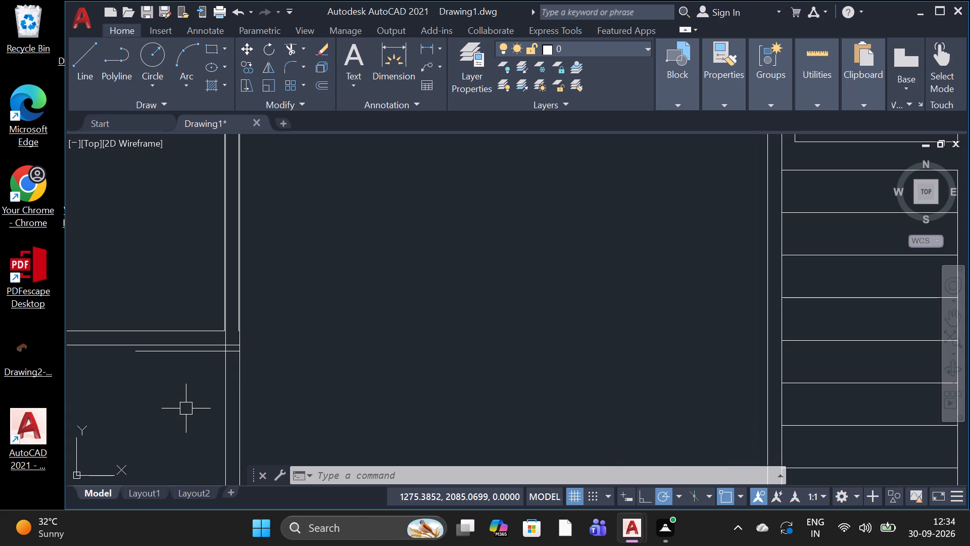
# From the north face of that same wall, draw lines east across the partition, 0.0508 north and about 0.76 west.
pyautogui.click(83, 55)
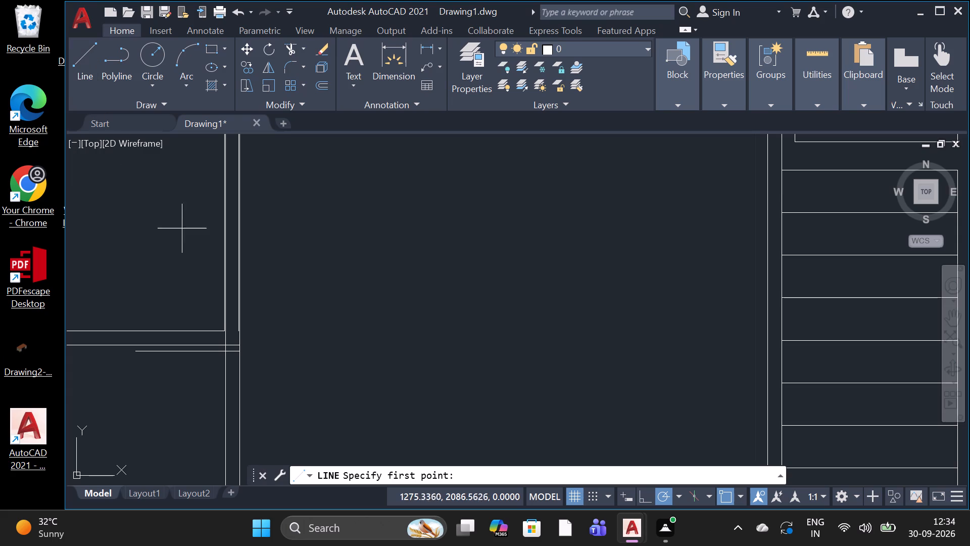
pyautogui.click(214, 328)
pyautogui.click(238, 330)
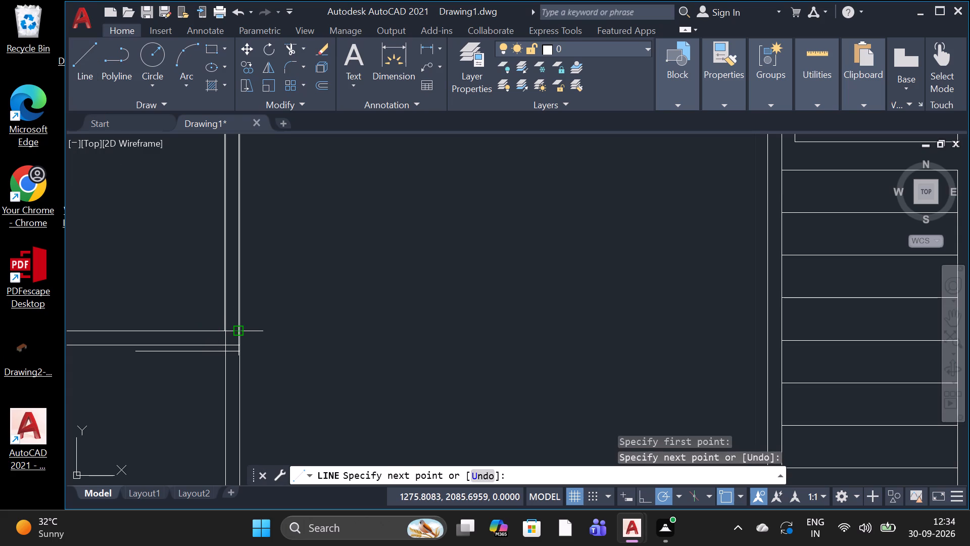
pyautogui.write('0.059')
pyautogui.press('BackSpace')
pyautogui.press('0')
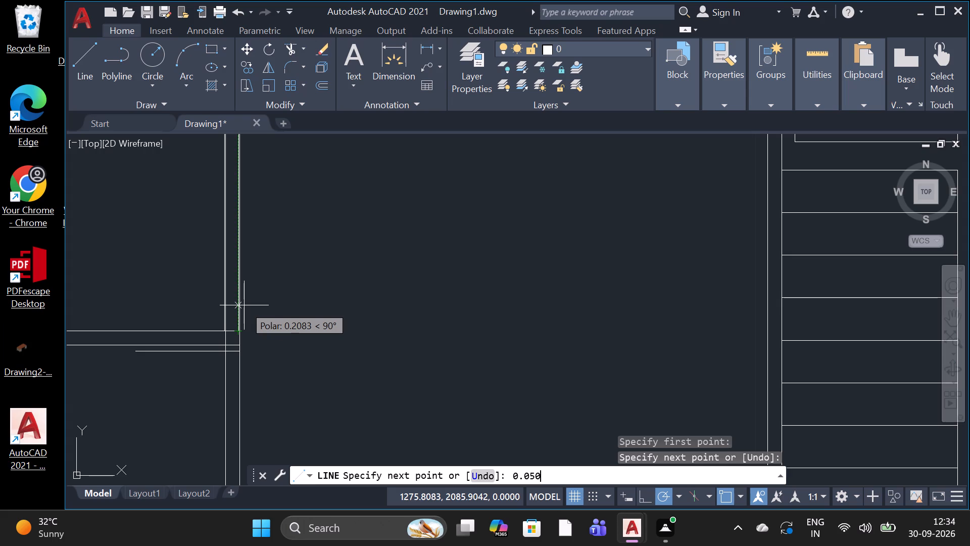
pyautogui.press('8')
pyautogui.press('space')
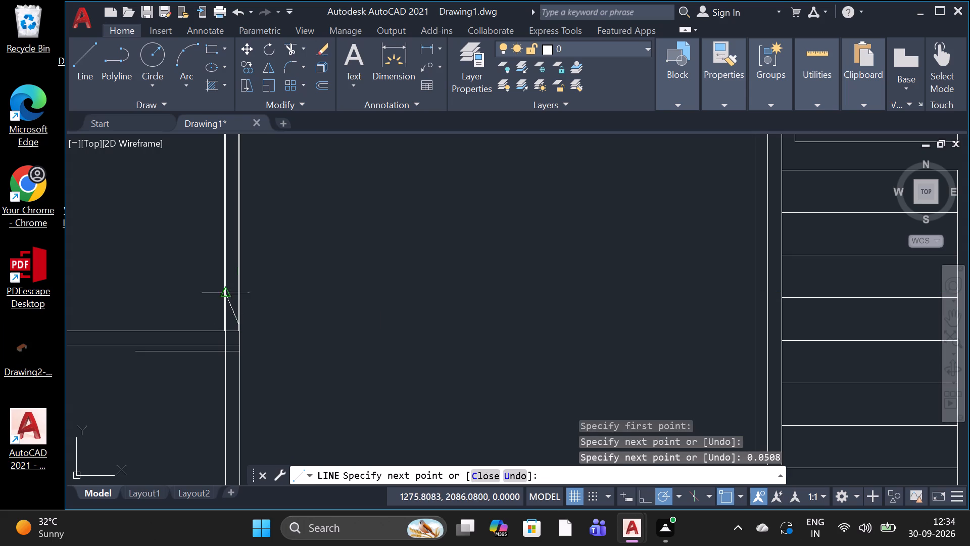
pyautogui.click(144, 322)
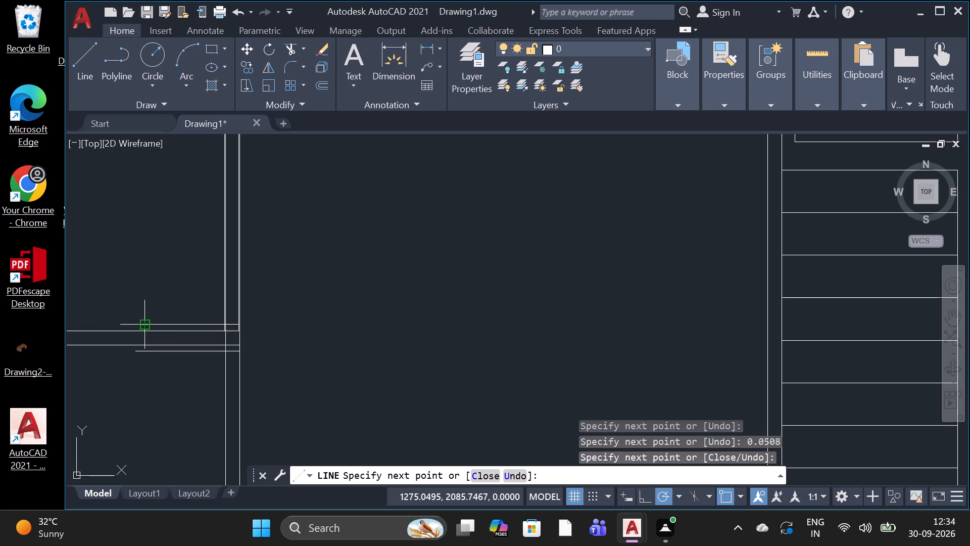
pyautogui.scroll(-4, 234, 328)
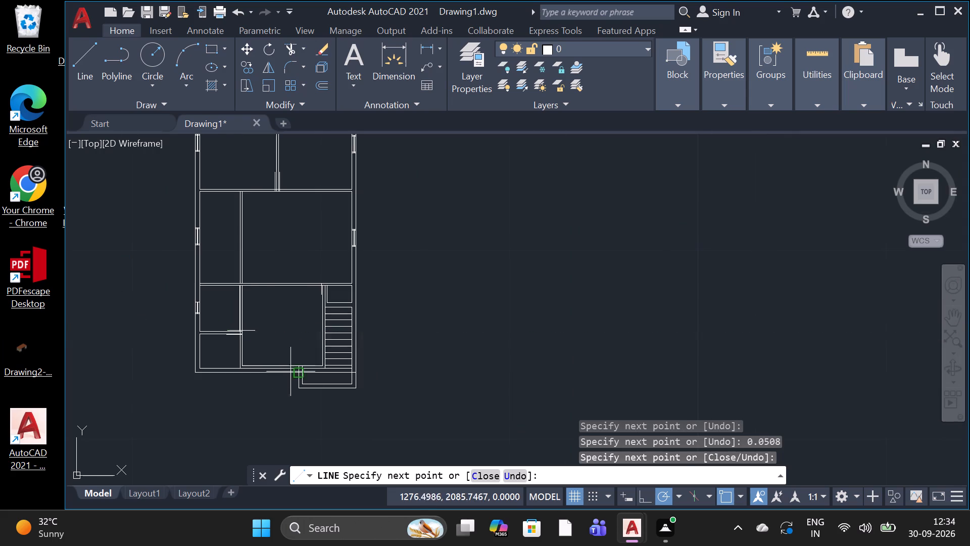
pyautogui.press('space')
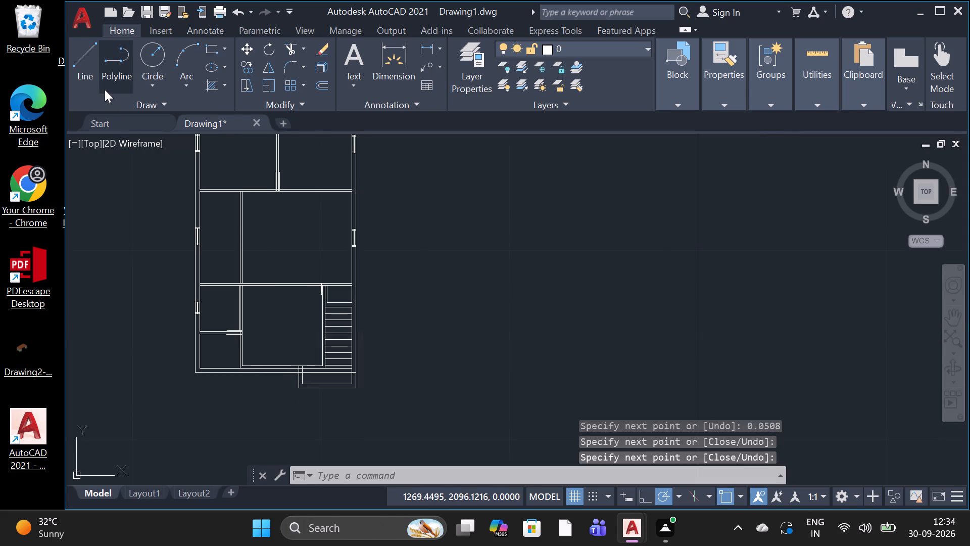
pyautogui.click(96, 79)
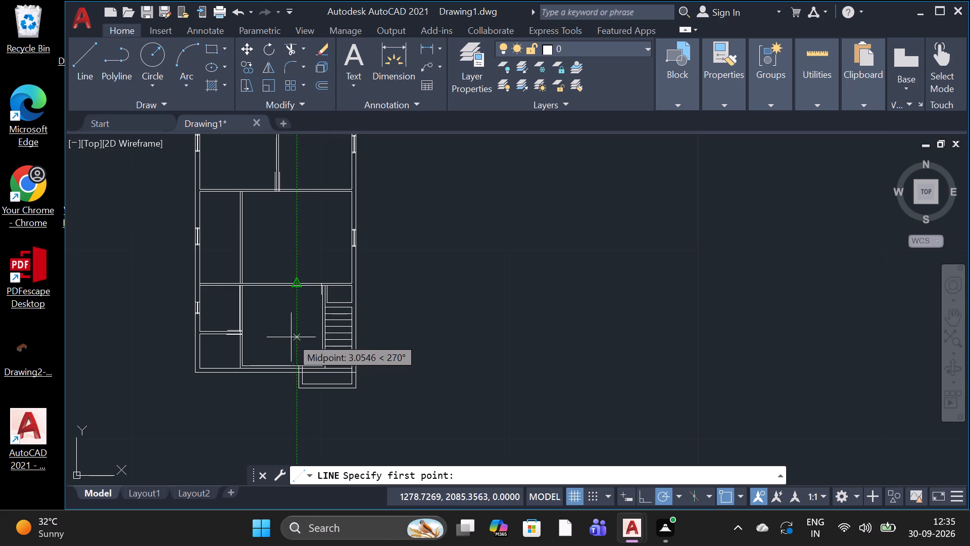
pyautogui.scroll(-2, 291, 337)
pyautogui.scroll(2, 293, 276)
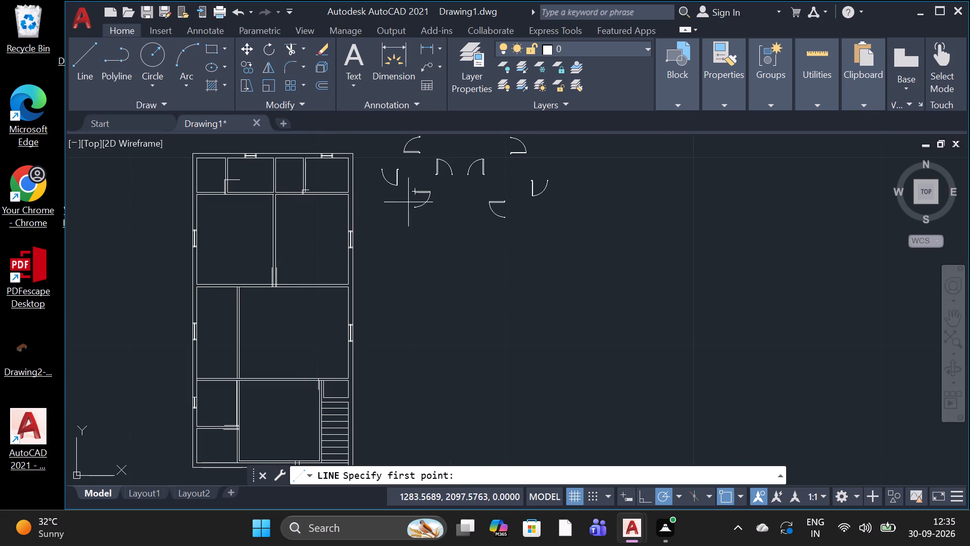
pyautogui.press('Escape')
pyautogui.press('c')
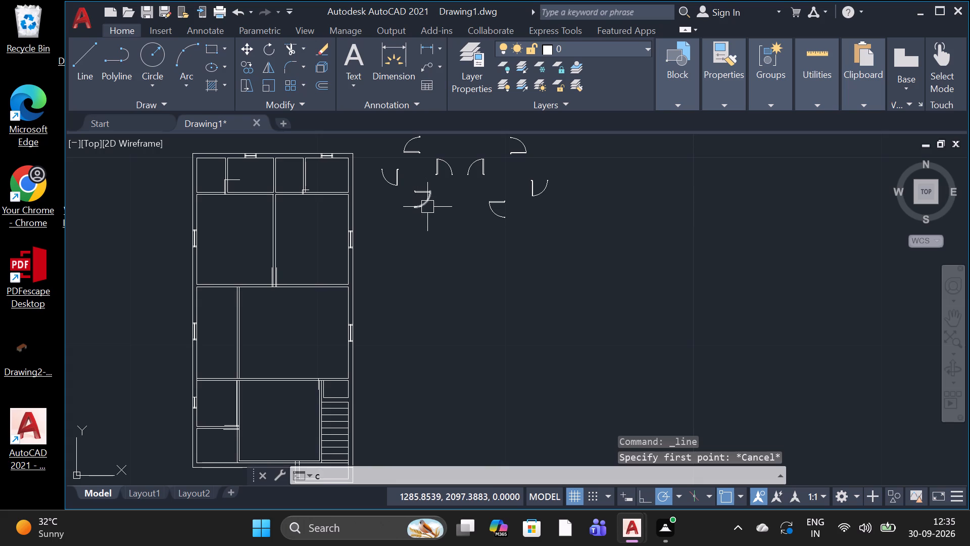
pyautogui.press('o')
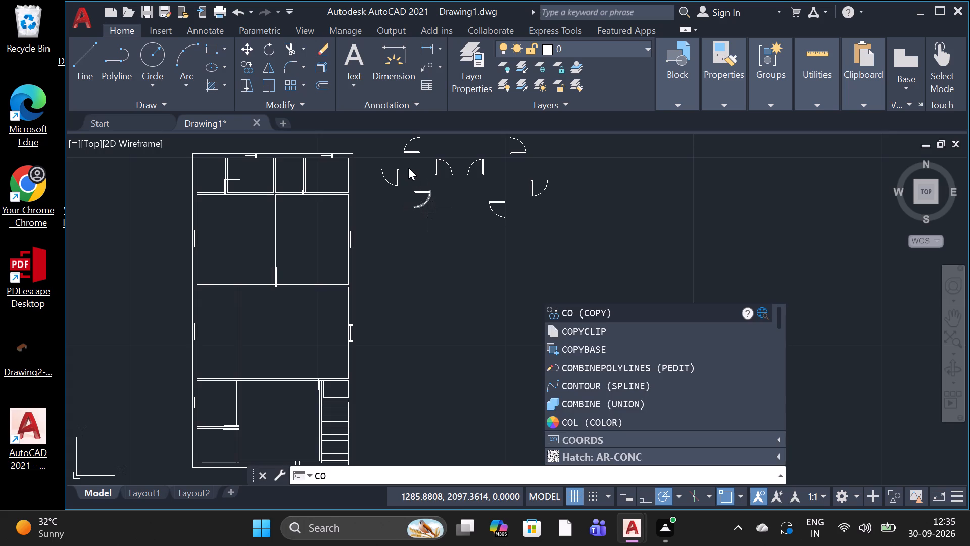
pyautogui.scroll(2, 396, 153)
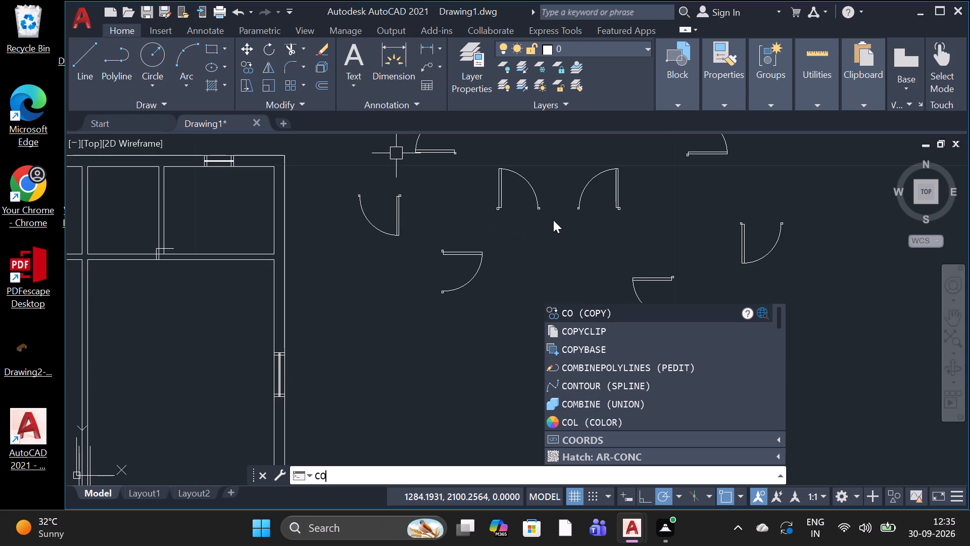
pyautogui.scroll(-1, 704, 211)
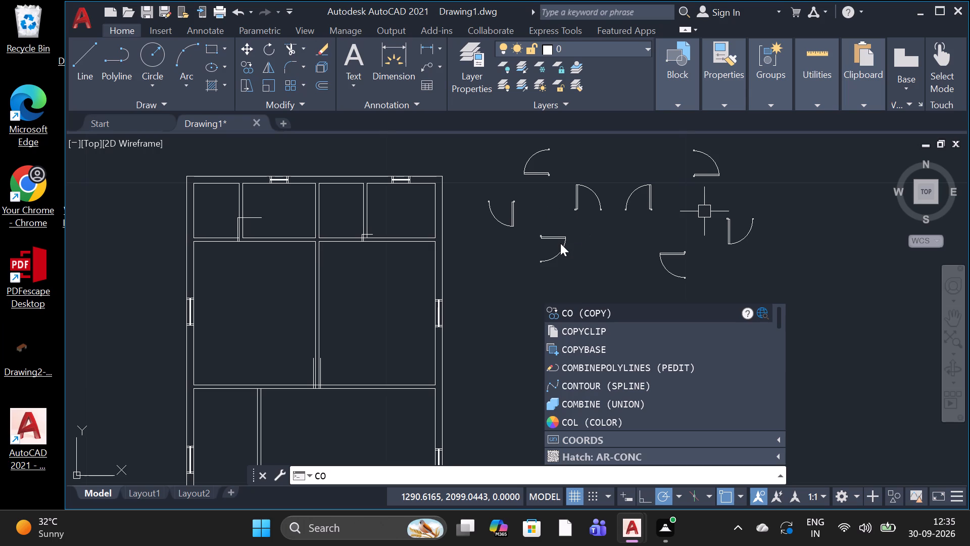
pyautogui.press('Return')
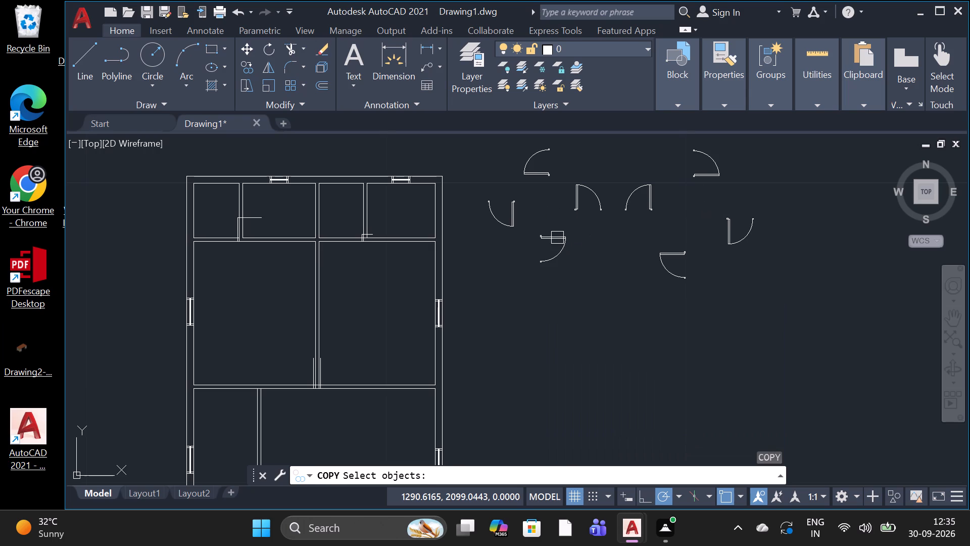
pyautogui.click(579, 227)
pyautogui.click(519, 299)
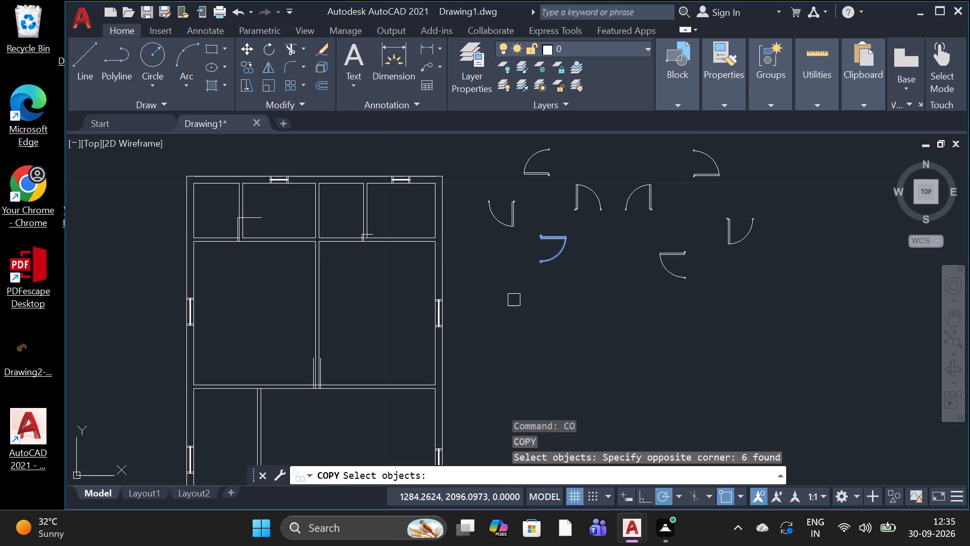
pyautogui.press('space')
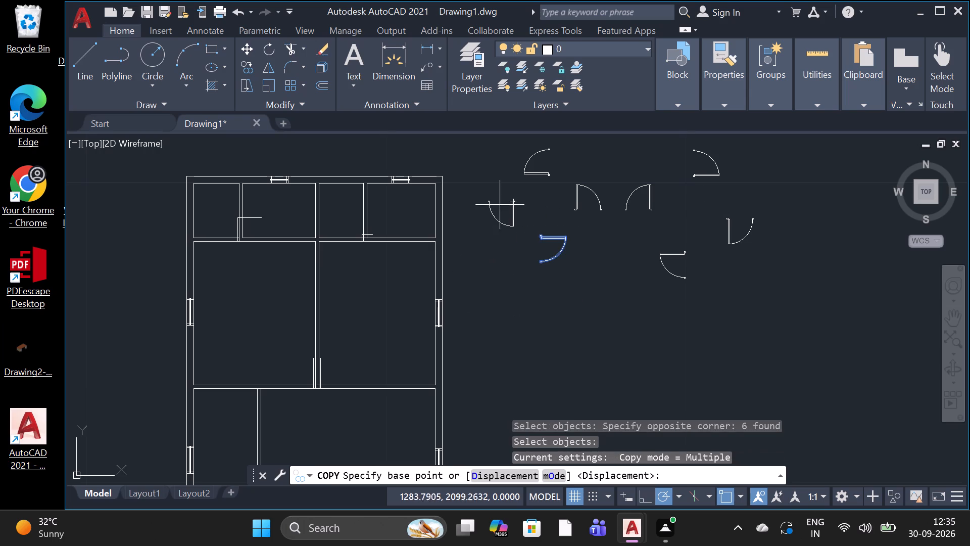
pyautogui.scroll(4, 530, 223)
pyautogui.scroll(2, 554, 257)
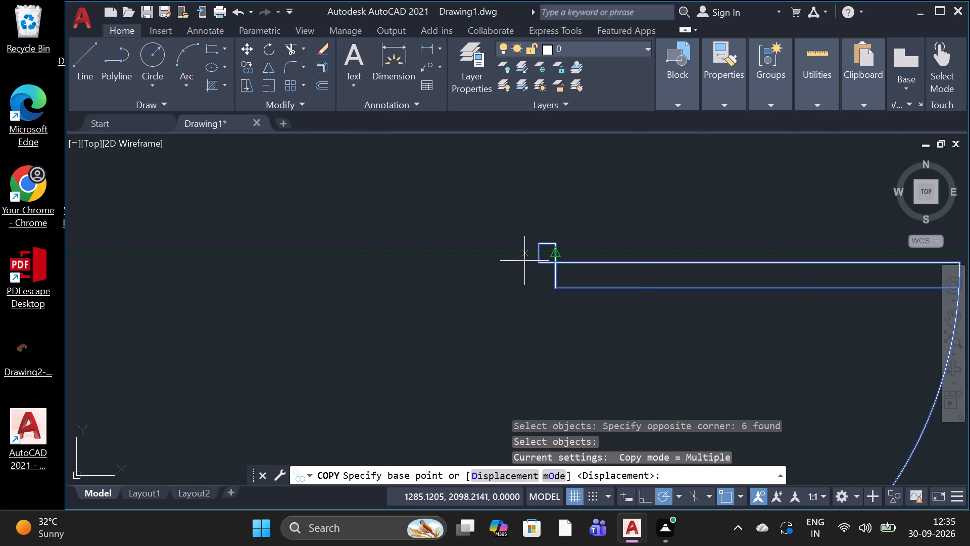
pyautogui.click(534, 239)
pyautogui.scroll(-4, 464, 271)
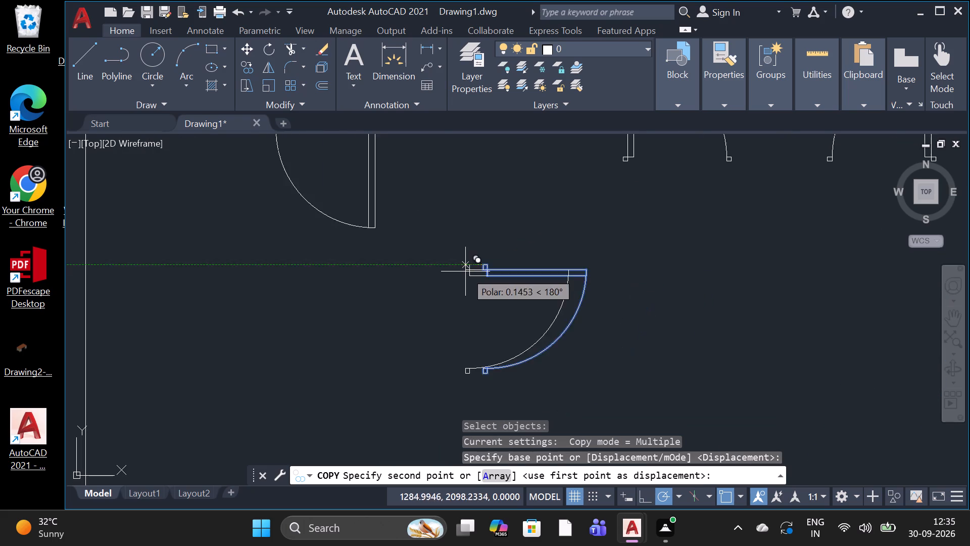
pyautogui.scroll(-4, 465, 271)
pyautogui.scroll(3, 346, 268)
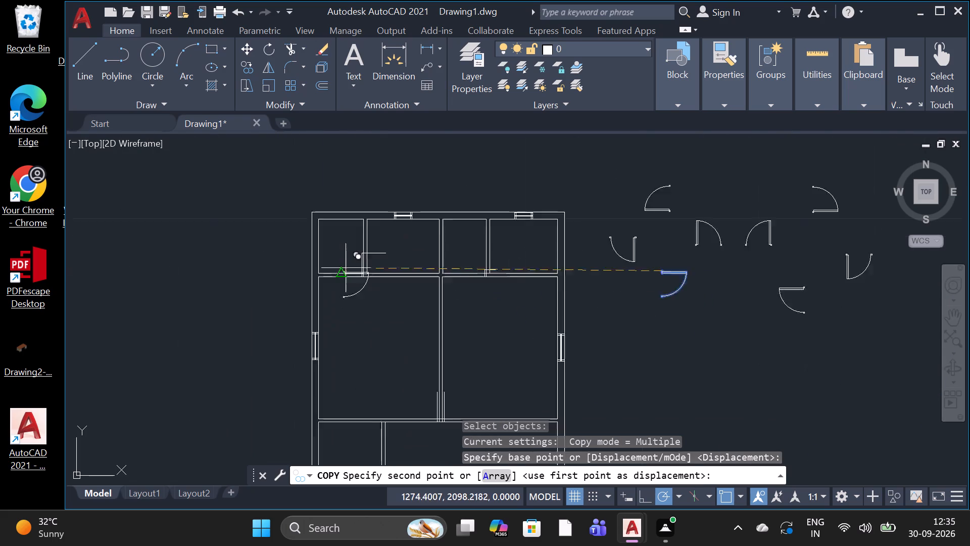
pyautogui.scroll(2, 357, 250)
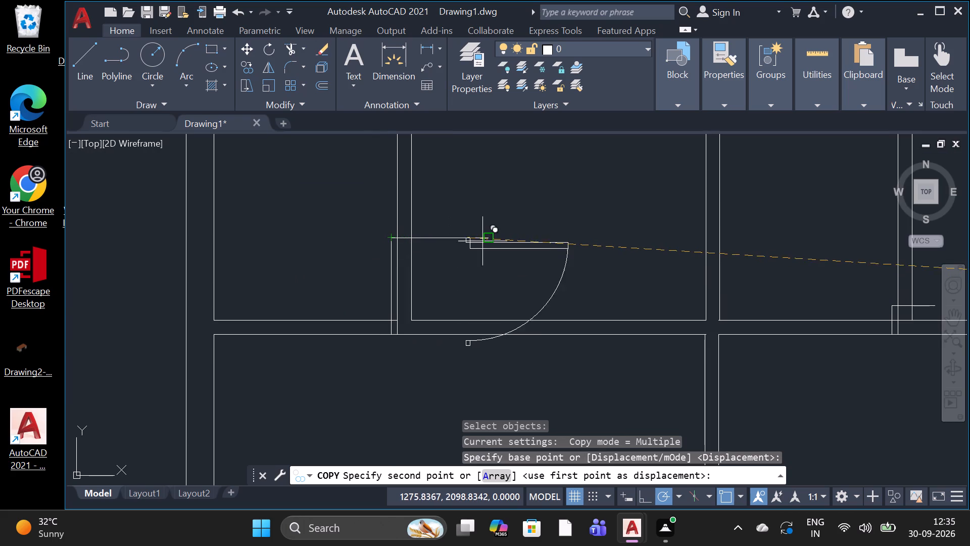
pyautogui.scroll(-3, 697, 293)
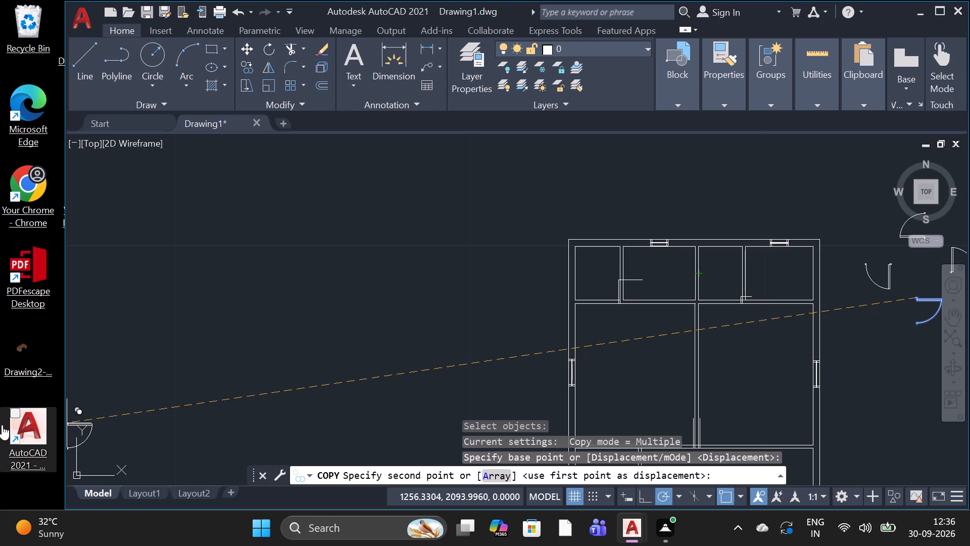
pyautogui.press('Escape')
# Copy the northeasternmost swing-door symbol from its southwest jamb corner to the marker line on the west face of the northwest rooms' partition.
pyautogui.scroll(-3, 0, 424)
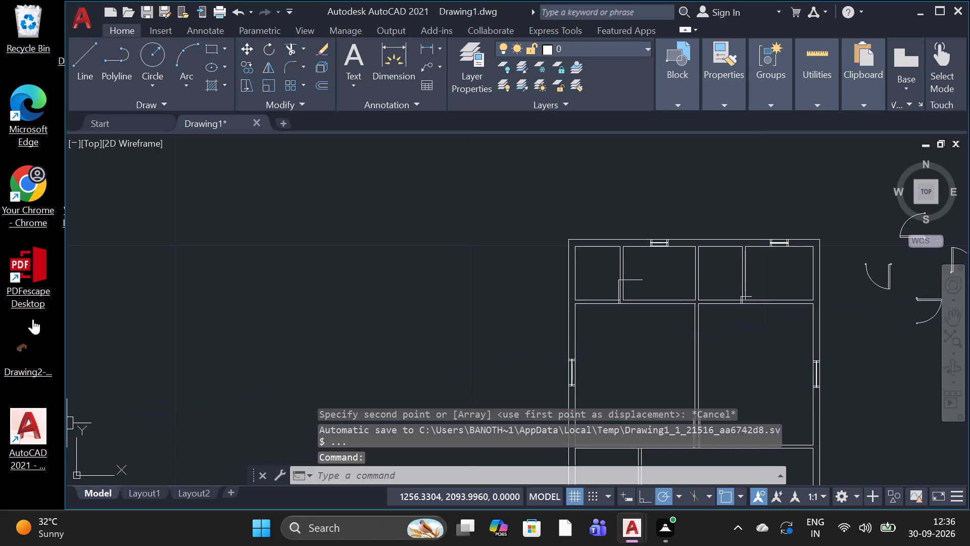
pyautogui.scroll(-1, 43, 0)
pyautogui.scroll(-2, 505, 231)
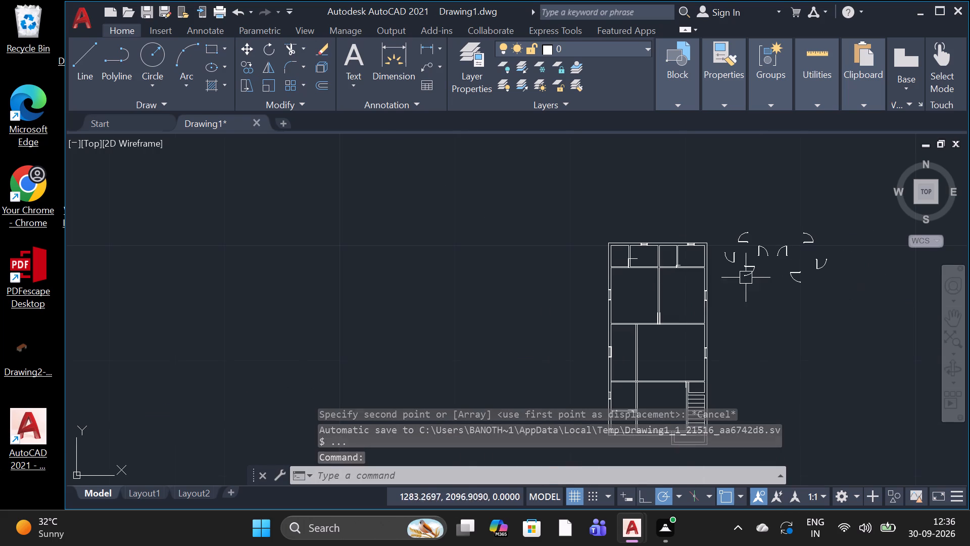
pyautogui.scroll(2, 843, 243)
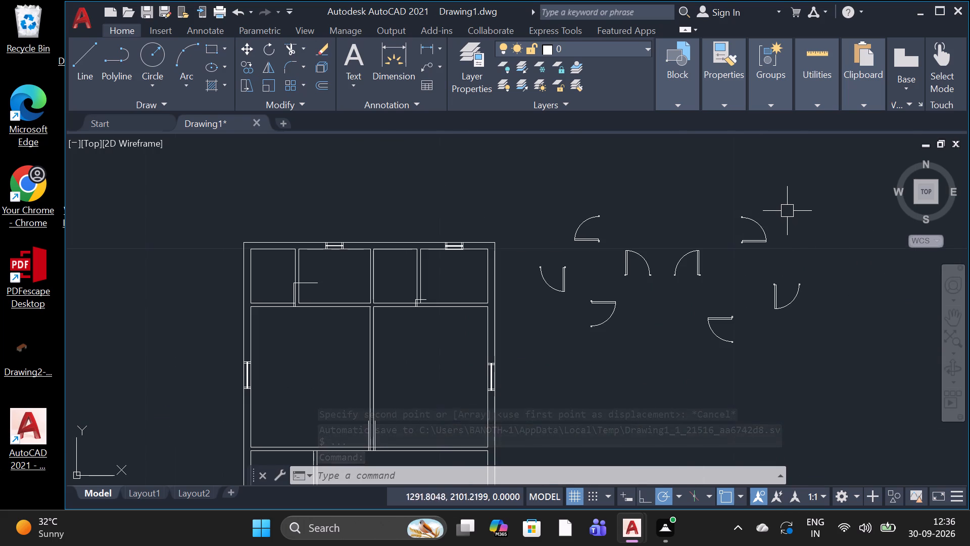
pyautogui.press('c')
pyautogui.press('o')
pyautogui.press('Return')
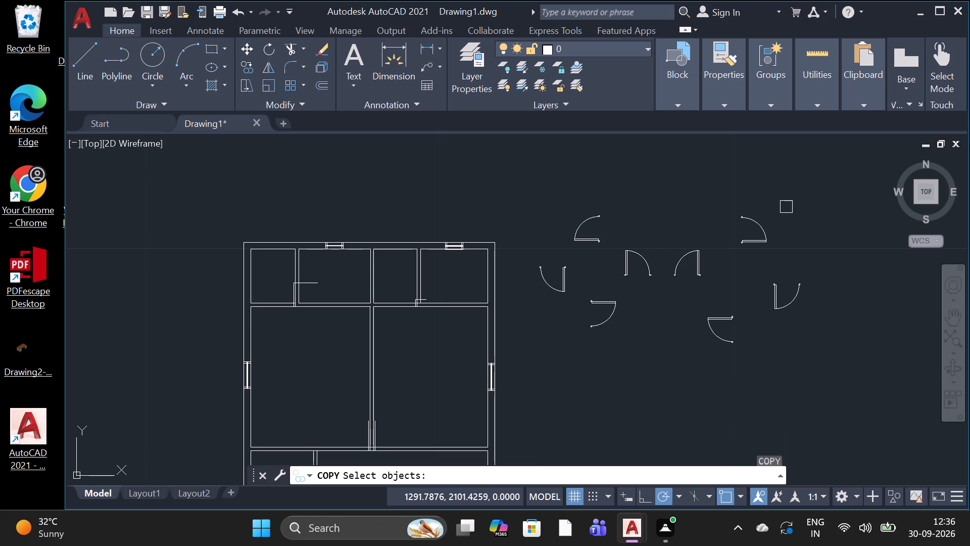
pyautogui.click(786, 205)
pyautogui.click(741, 265)
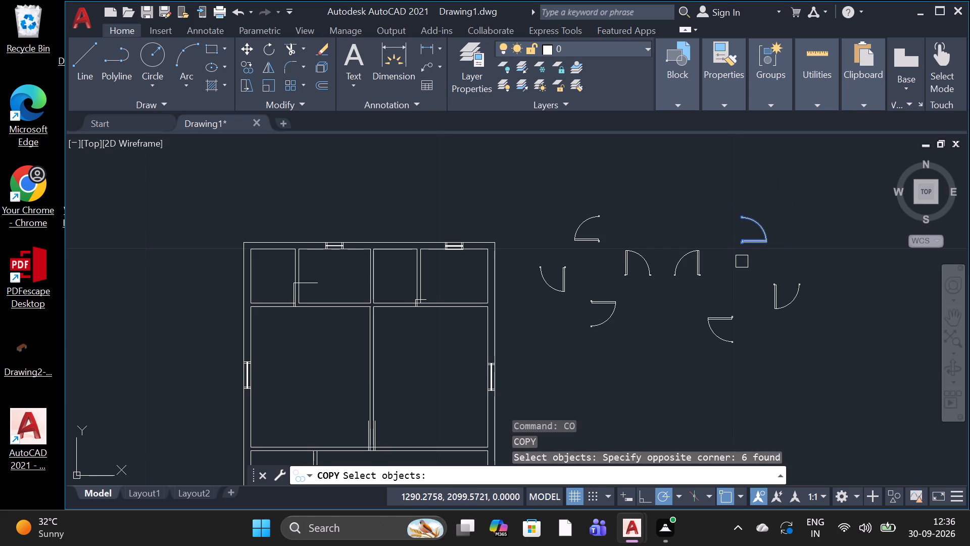
pyautogui.press('Return')
pyautogui.scroll(2, 742, 243)
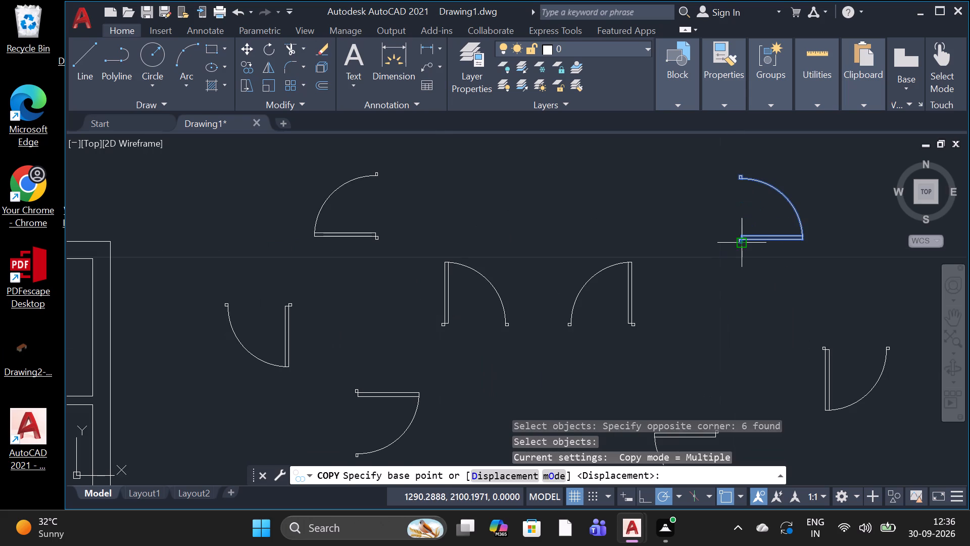
pyautogui.scroll(5, 743, 243)
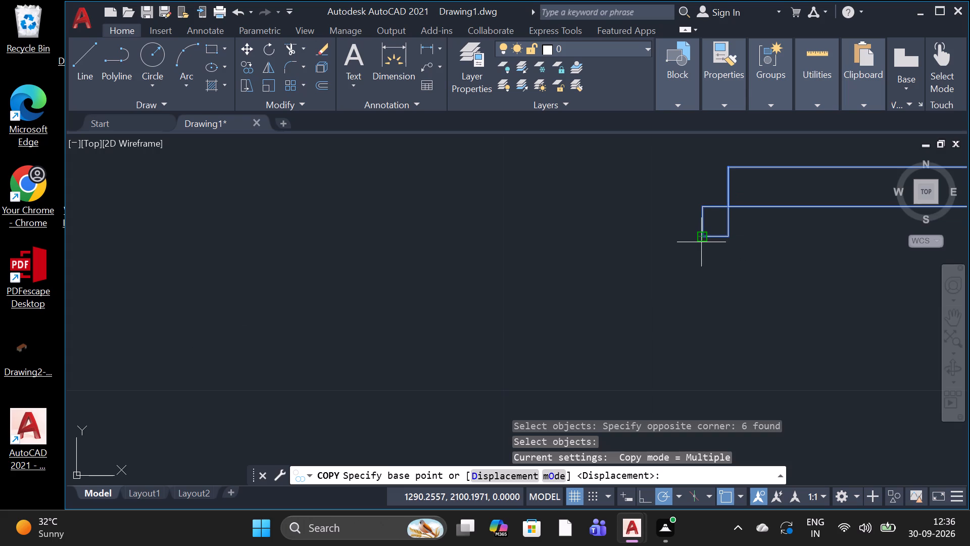
pyautogui.click(701, 242)
pyautogui.scroll(-10, 550, 306)
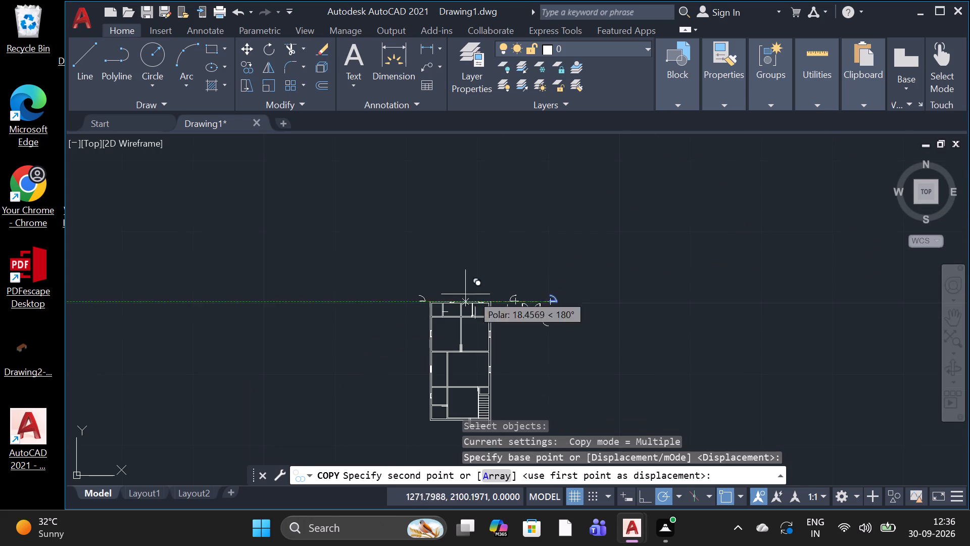
pyautogui.scroll(2, 411, 336)
pyautogui.scroll(2, 545, 278)
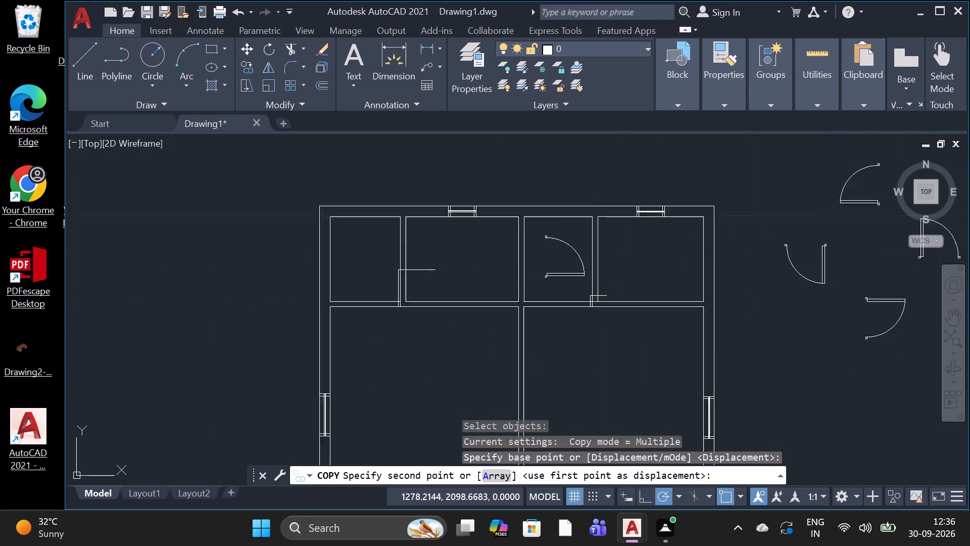
pyautogui.scroll(1, 545, 278)
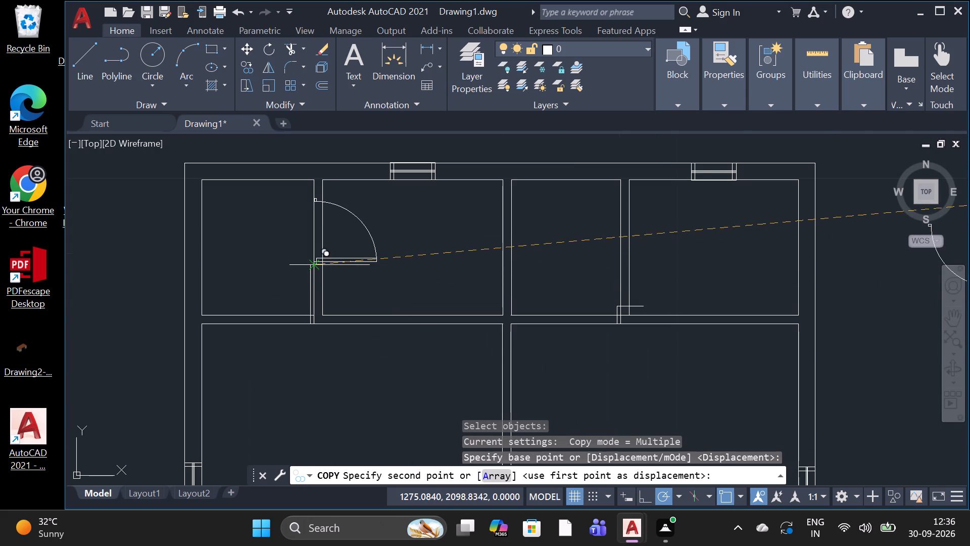
pyautogui.scroll(3, 311, 269)
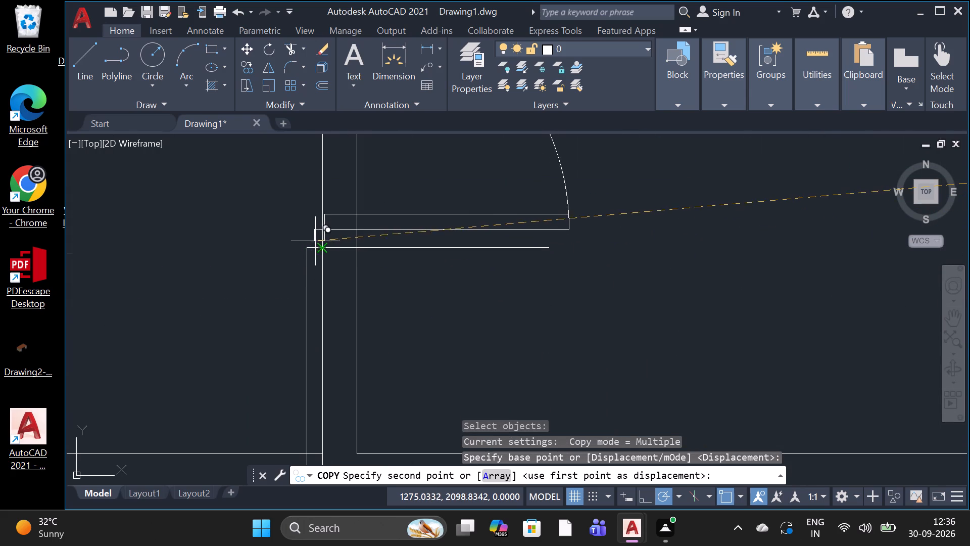
pyautogui.scroll(2, 320, 242)
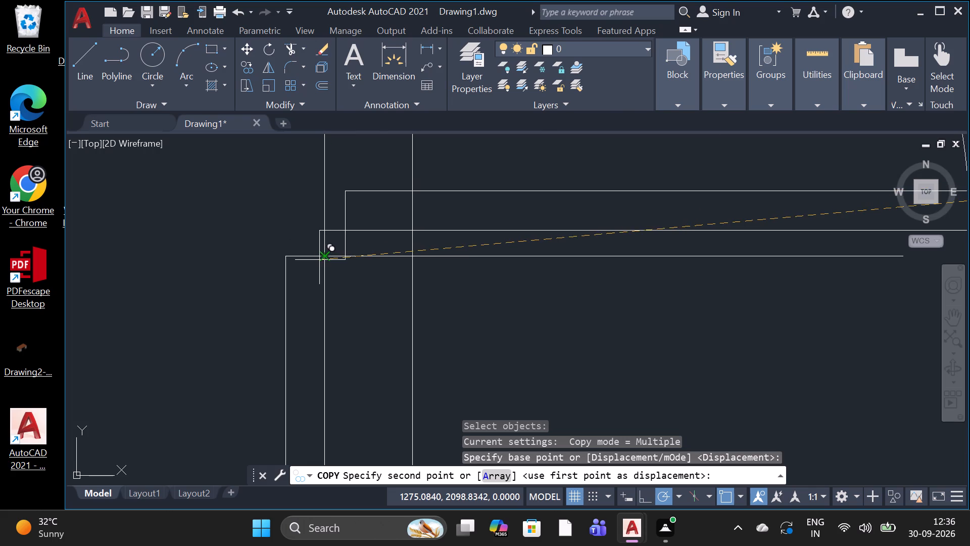
pyautogui.scroll(2, 325, 251)
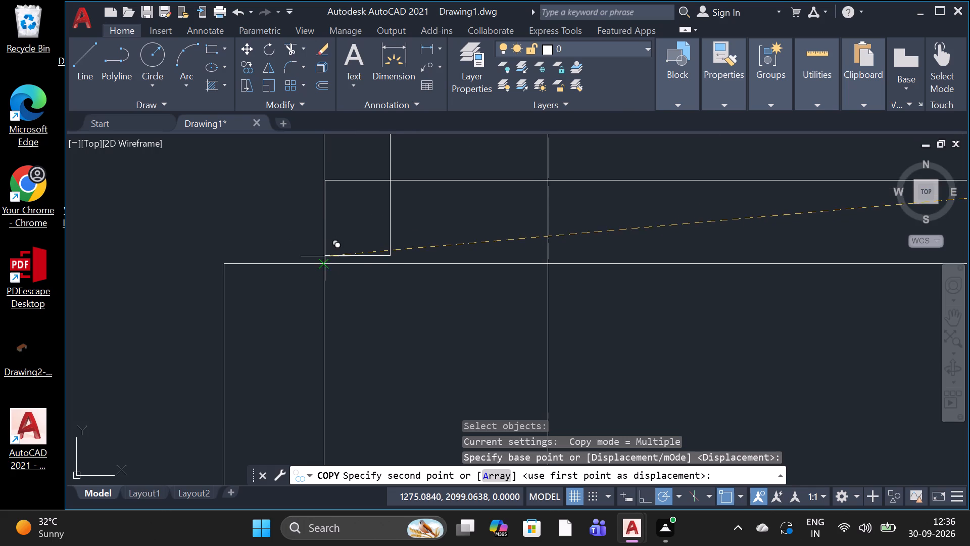
pyautogui.click(324, 266)
# Place a second copy of that door where the marker line meets the west face of the northeast rooms' partition, ending the copy.
pyautogui.scroll(-6, 324, 266)
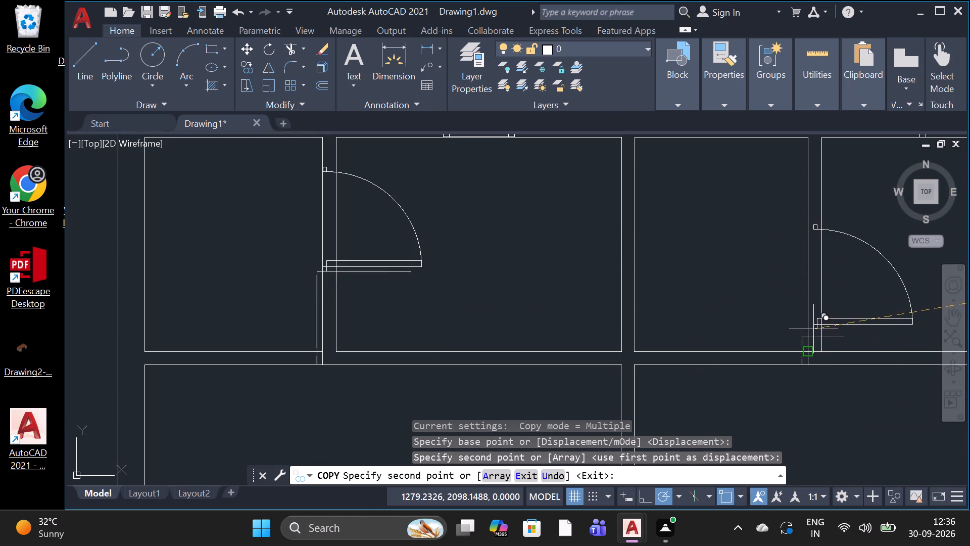
pyautogui.scroll(4, 822, 331)
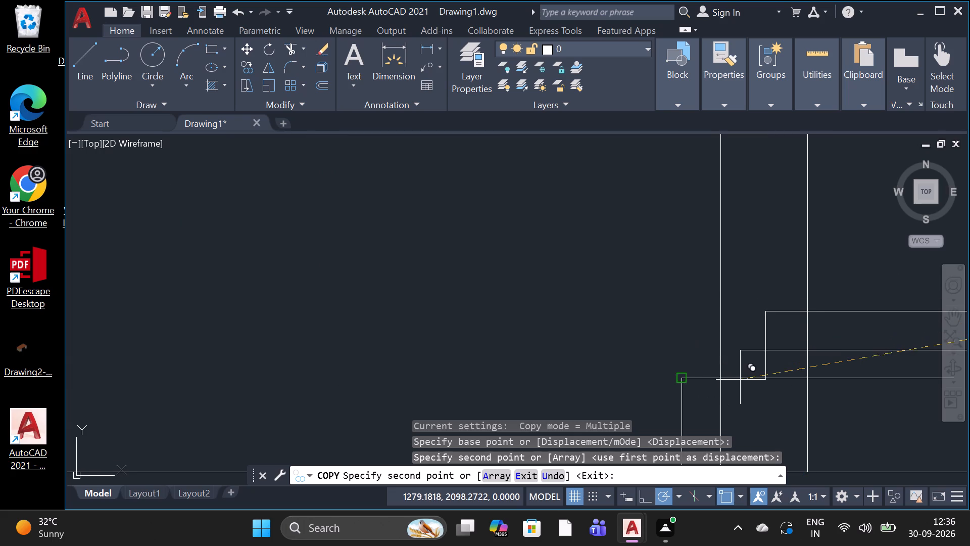
pyautogui.scroll(2, 724, 373)
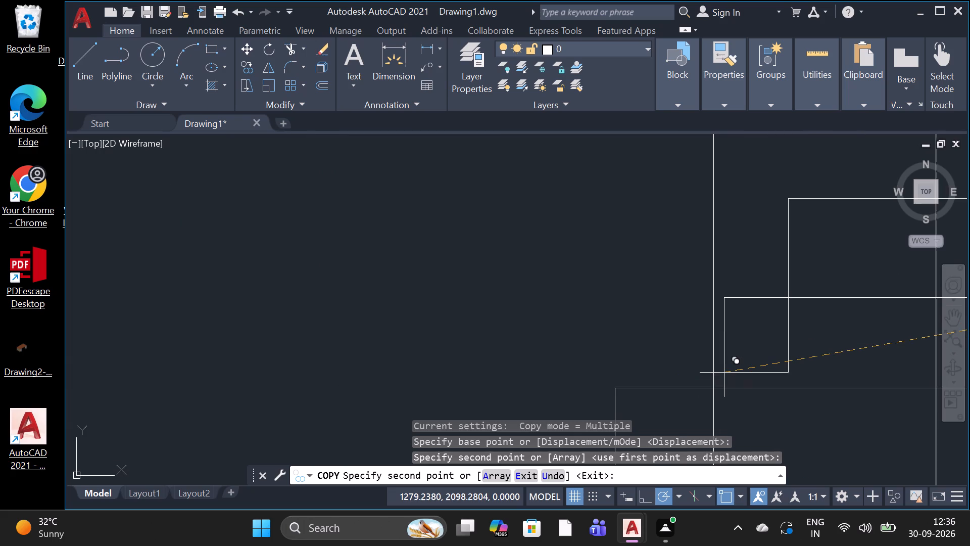
pyautogui.click(716, 387)
pyautogui.scroll(-3, 716, 387)
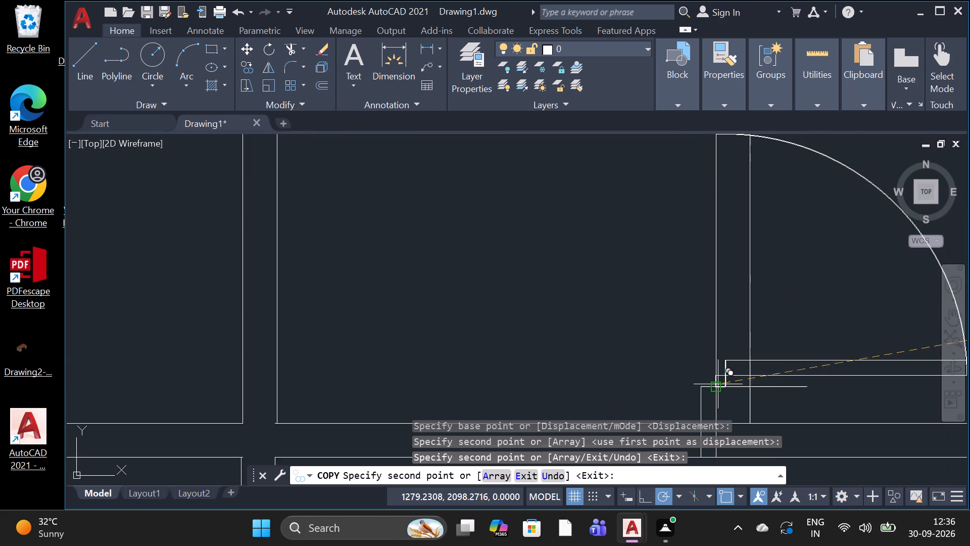
pyautogui.scroll(-7, 718, 384)
pyautogui.scroll(-4, 740, 346)
pyautogui.scroll(5, 732, 389)
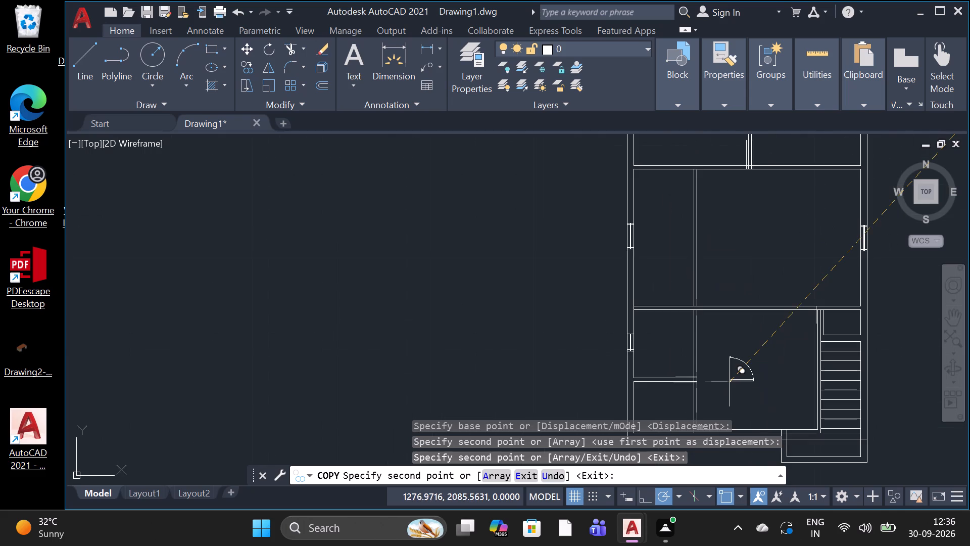
pyautogui.scroll(-1, 730, 382)
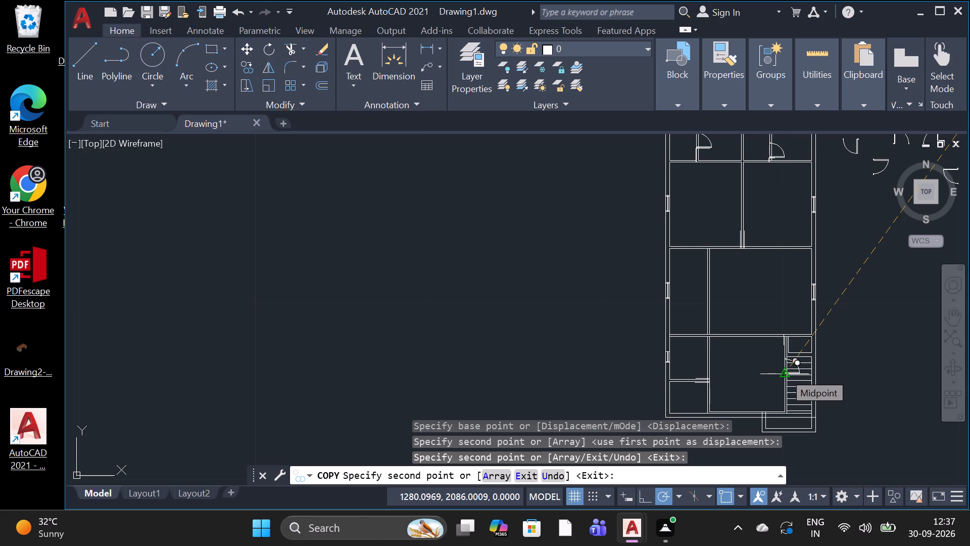
pyautogui.press('Escape')
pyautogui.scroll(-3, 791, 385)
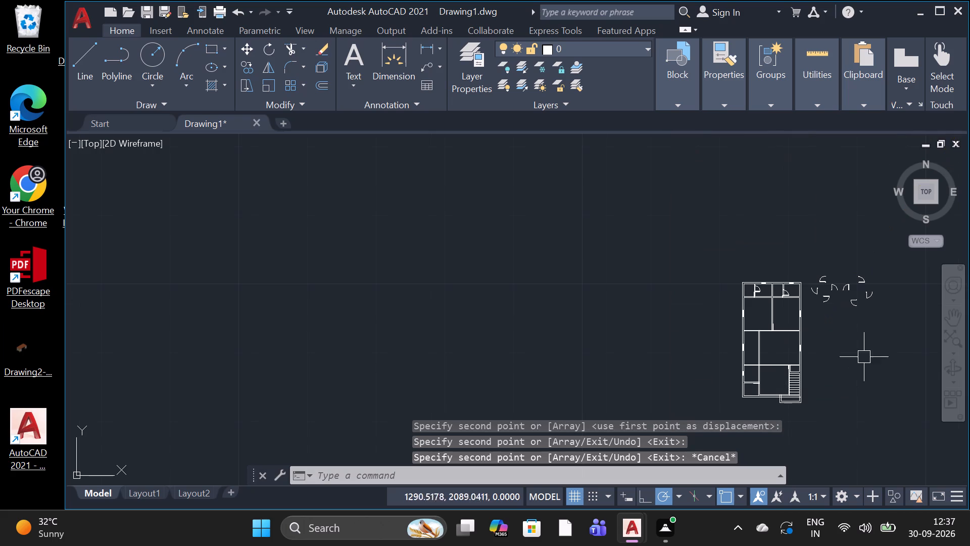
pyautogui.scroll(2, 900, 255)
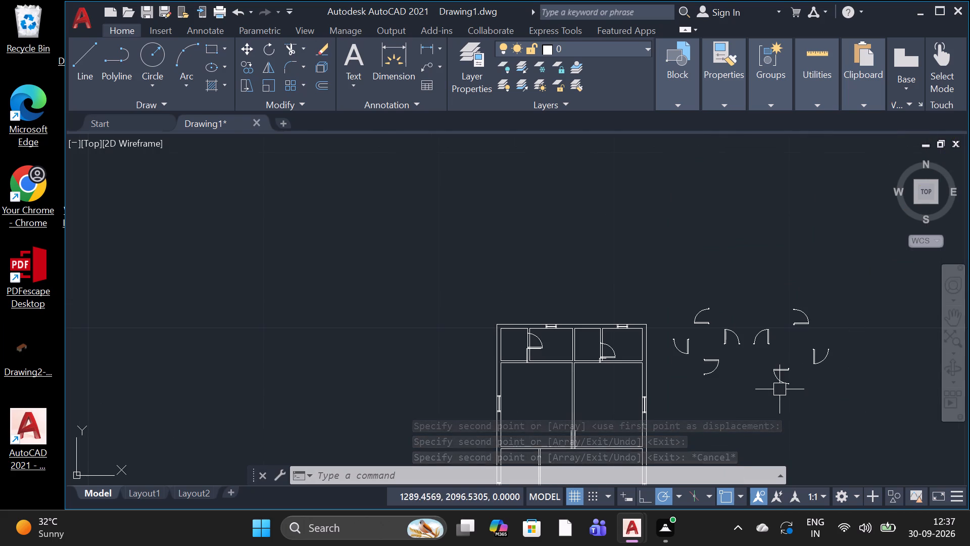
# Copy the inner east swing-door symbol from its southeast jamb corner to the marker line west of the two large rooms' partition, at the south wall's south face.
pyautogui.scroll(1, 780, 389)
pyautogui.write('co')
pyautogui.press('Return')
pyautogui.click(785, 291)
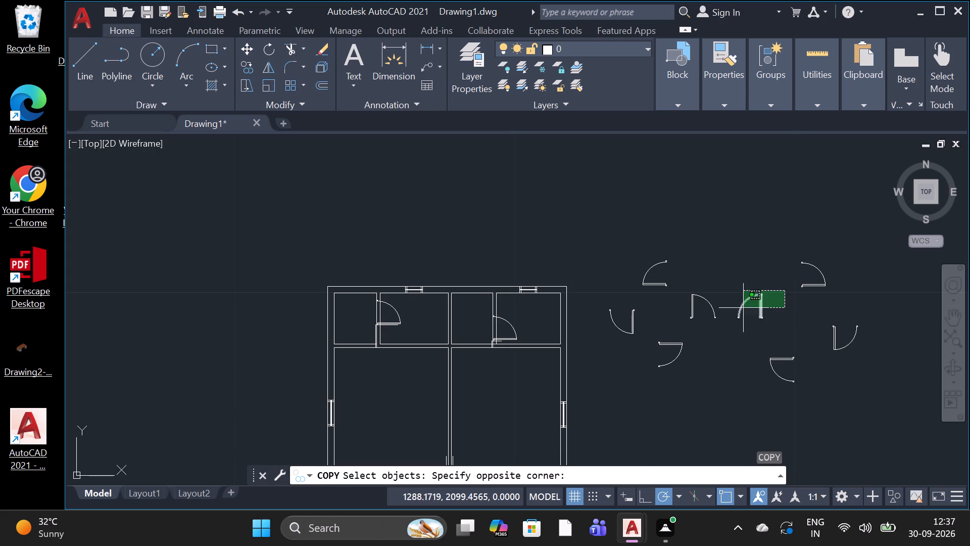
pyautogui.click(729, 330)
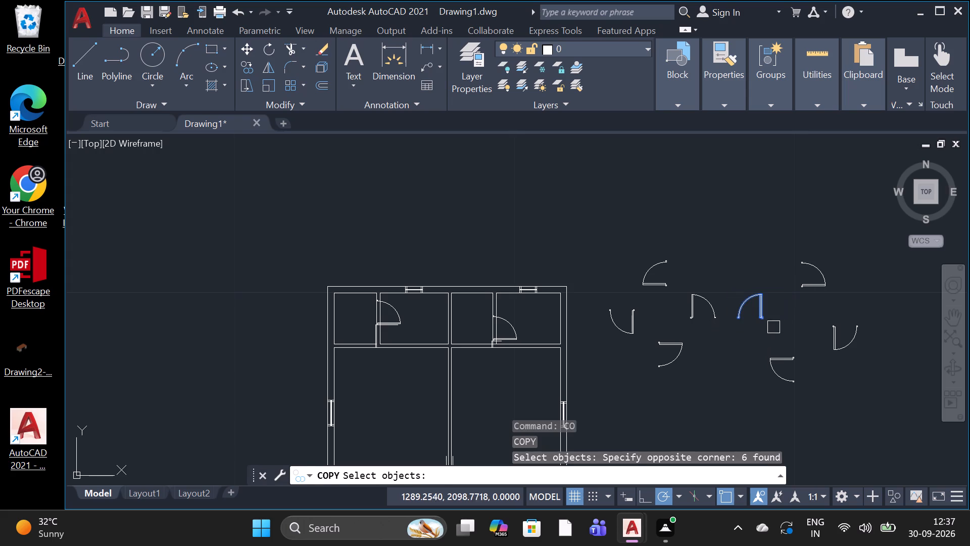
pyautogui.scroll(2, 779, 322)
pyautogui.press('Return')
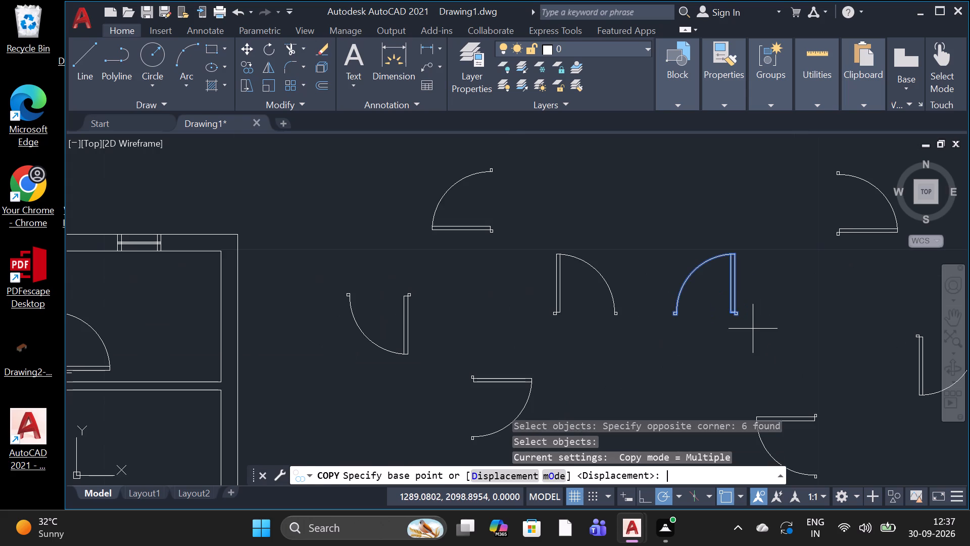
pyautogui.click(742, 318)
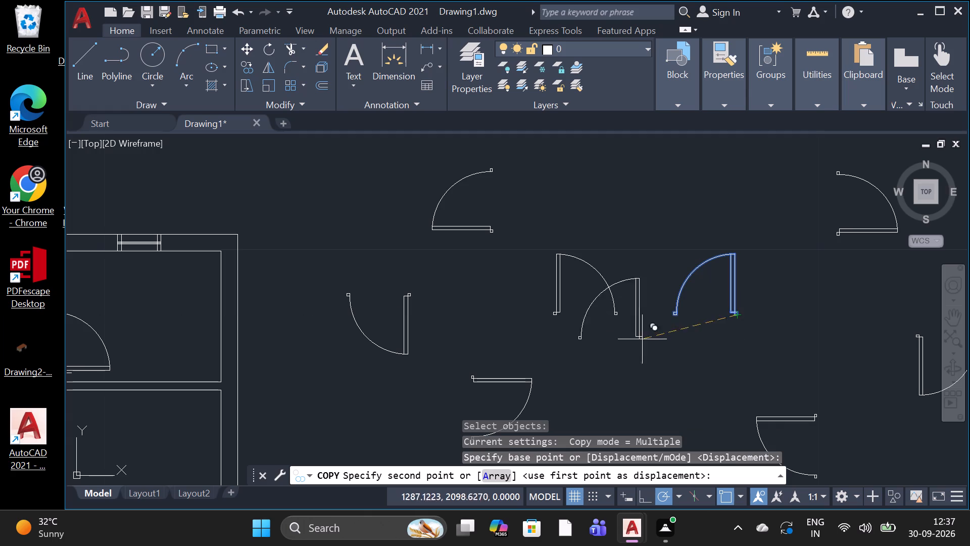
pyautogui.scroll(-6, 583, 357)
pyautogui.scroll(4, 538, 394)
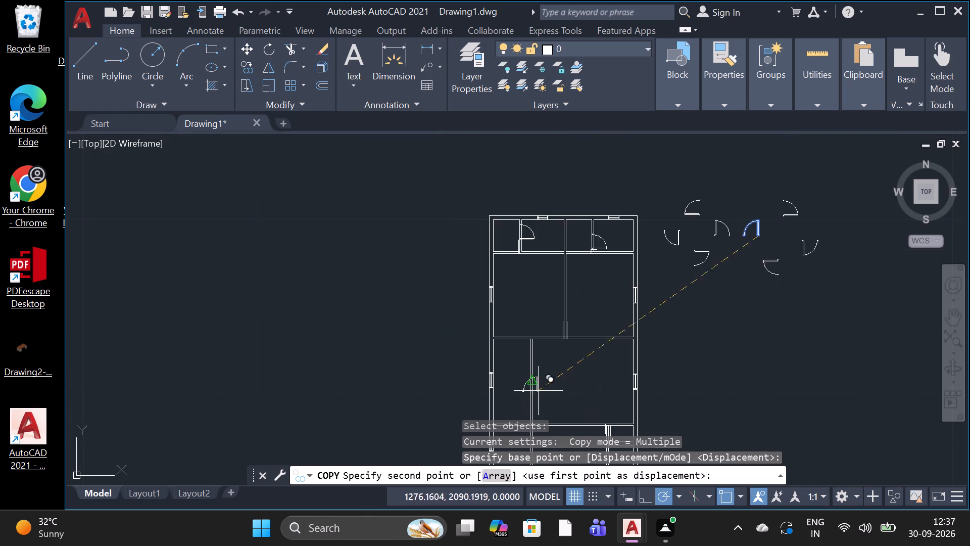
pyautogui.scroll(1, 538, 390)
pyautogui.scroll(2, 583, 268)
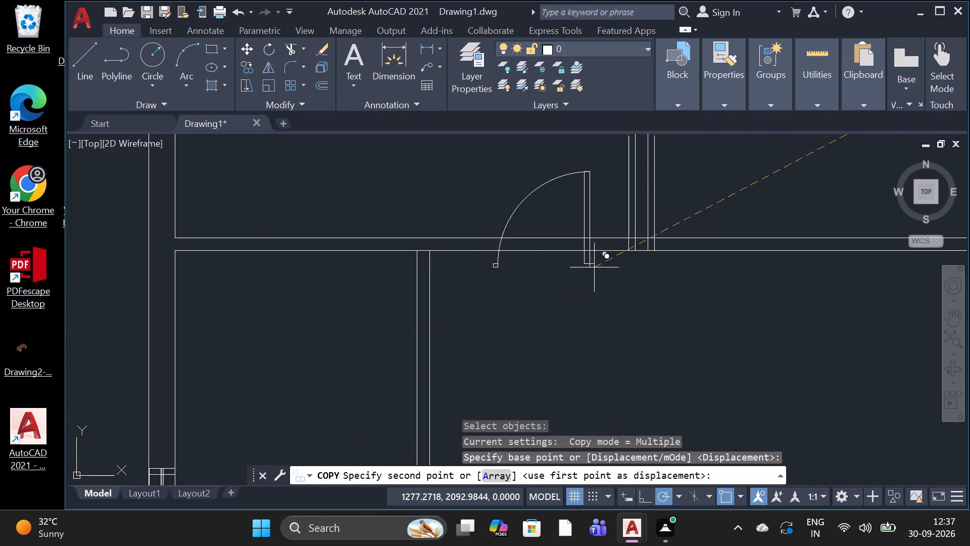
pyautogui.scroll(3, 628, 258)
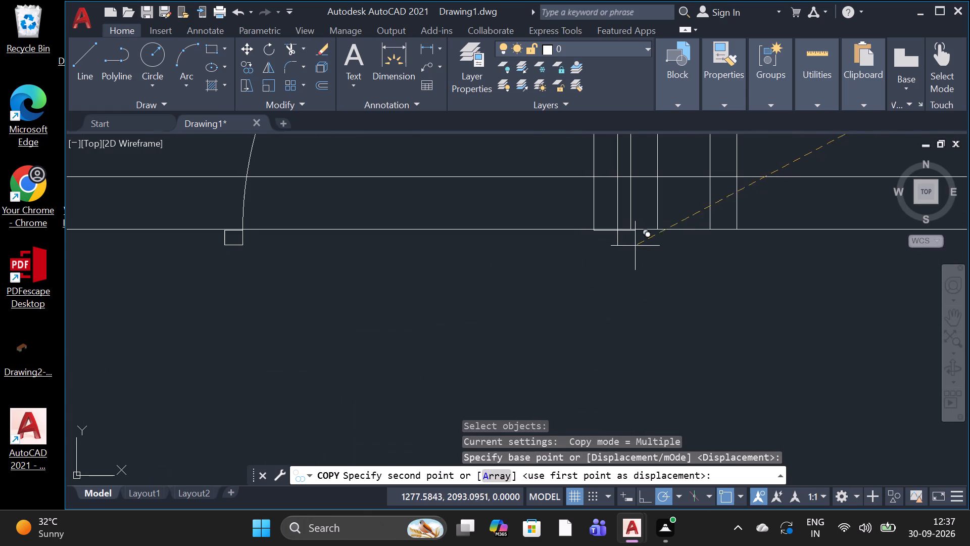
pyautogui.click(632, 225)
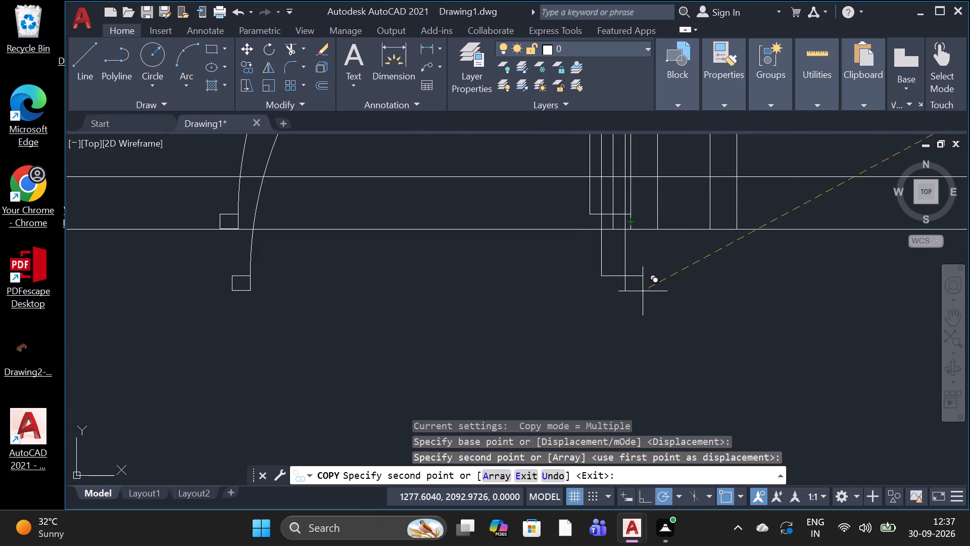
pyautogui.scroll(-6, 644, 303)
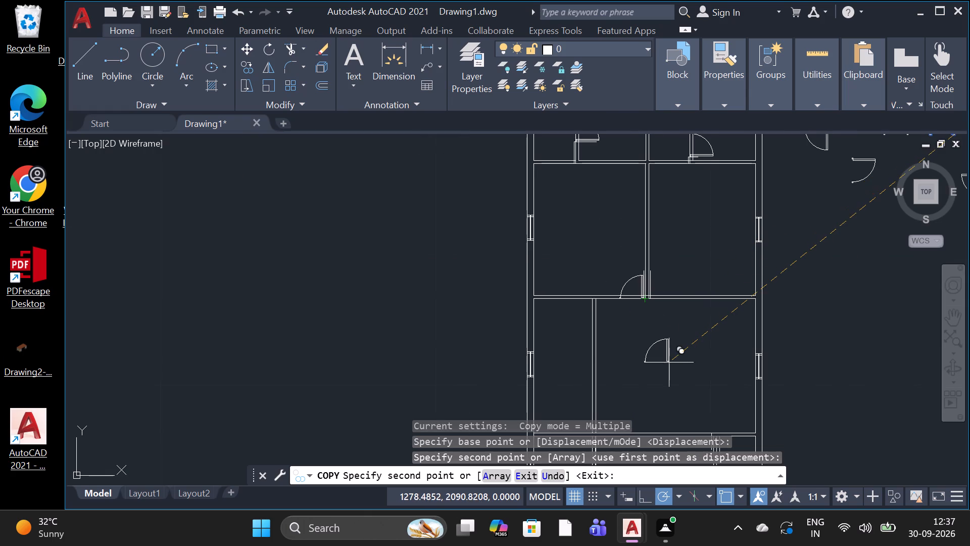
pyautogui.press('Escape')
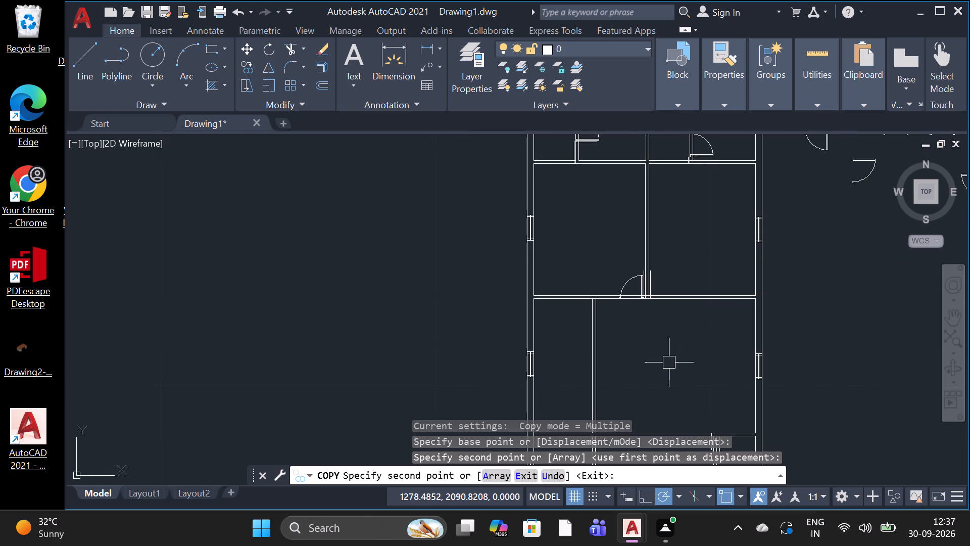
# Copy the inner west swing-door symbol from its southwest jamb corner to the marker line east of that partition, at the south wall's south face.
pyautogui.scroll(-2, 799, 347)
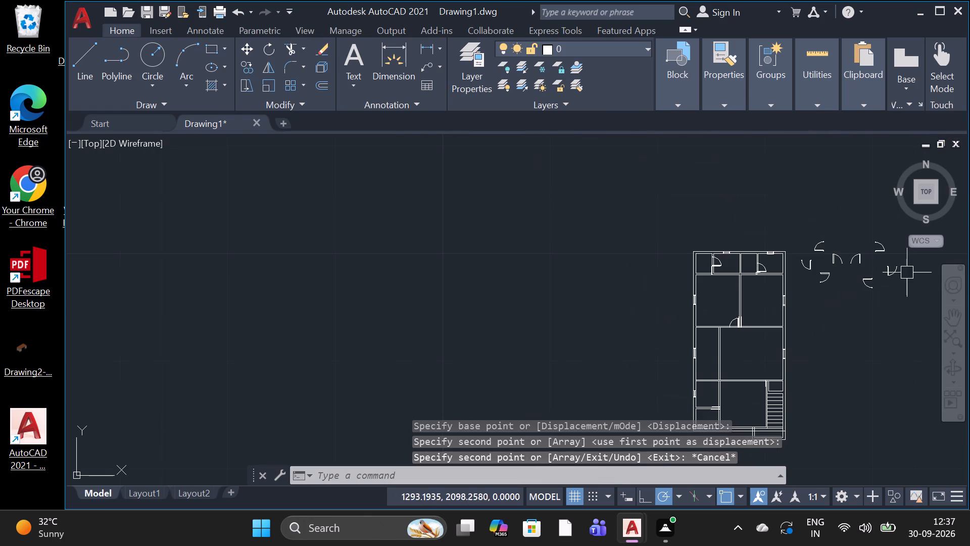
pyautogui.scroll(2, 893, 263)
pyautogui.scroll(2, 786, 240)
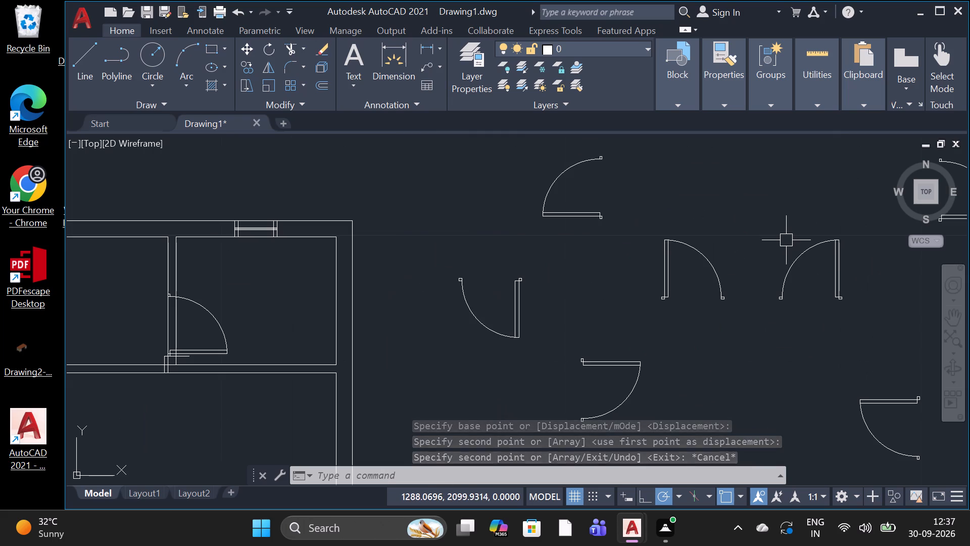
pyautogui.write('co')
pyautogui.press('Return')
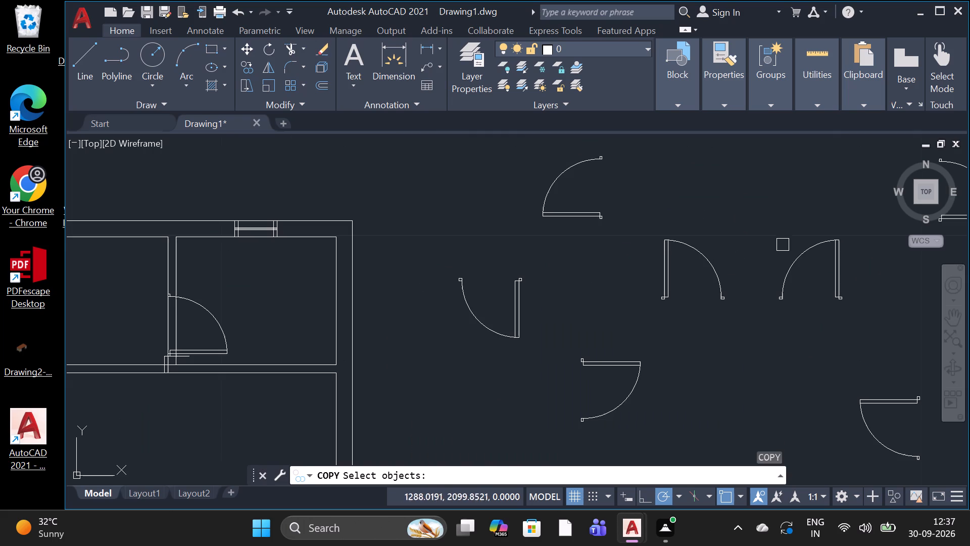
pyautogui.click(773, 238)
pyautogui.click(625, 304)
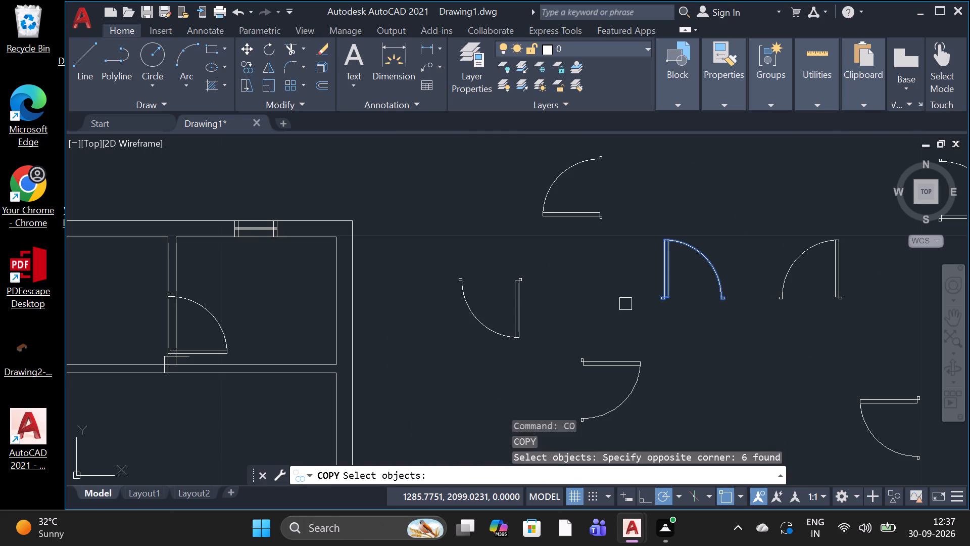
pyautogui.press('Return')
pyautogui.scroll(2, 666, 302)
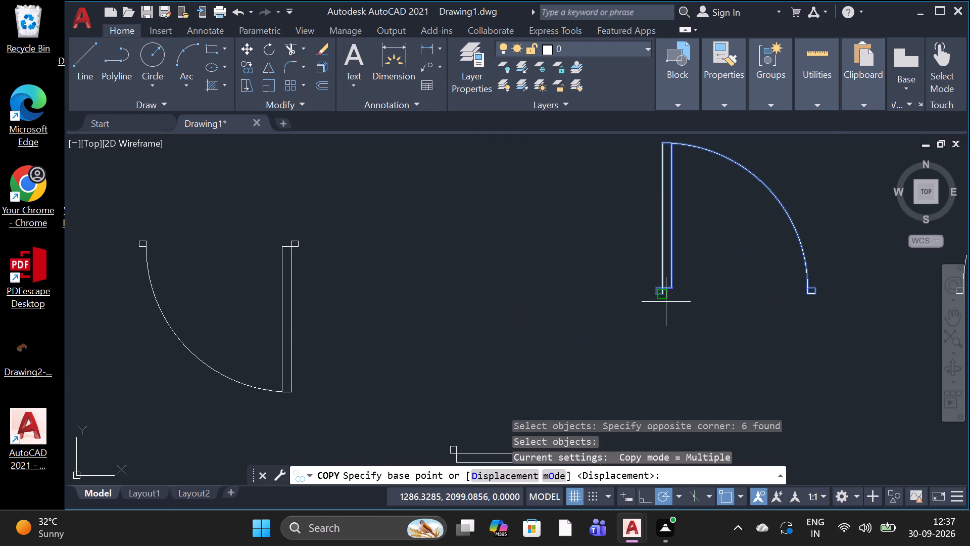
pyautogui.scroll(2, 659, 298)
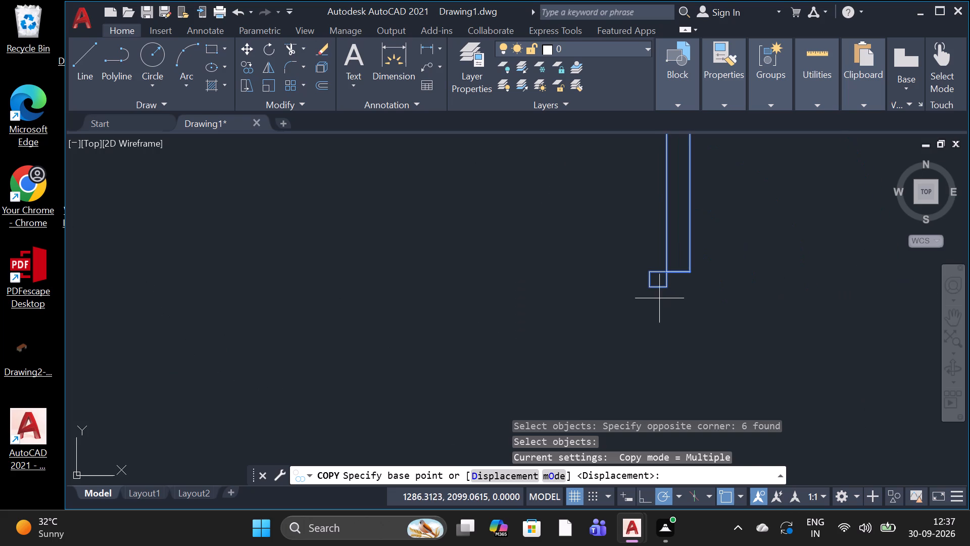
pyautogui.click(650, 289)
pyautogui.scroll(-3, 551, 347)
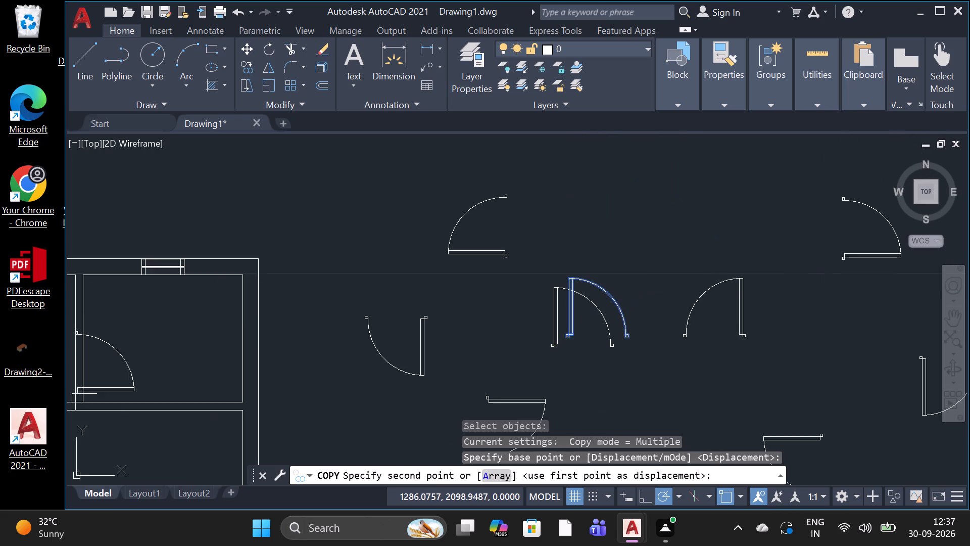
pyautogui.scroll(-4, 551, 347)
pyautogui.scroll(2, 426, 446)
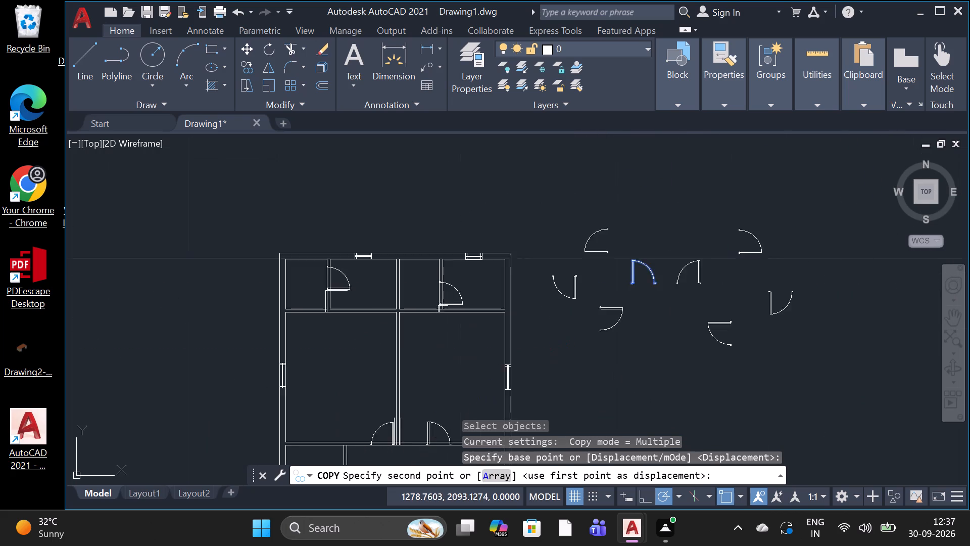
pyautogui.scroll(3, 388, 435)
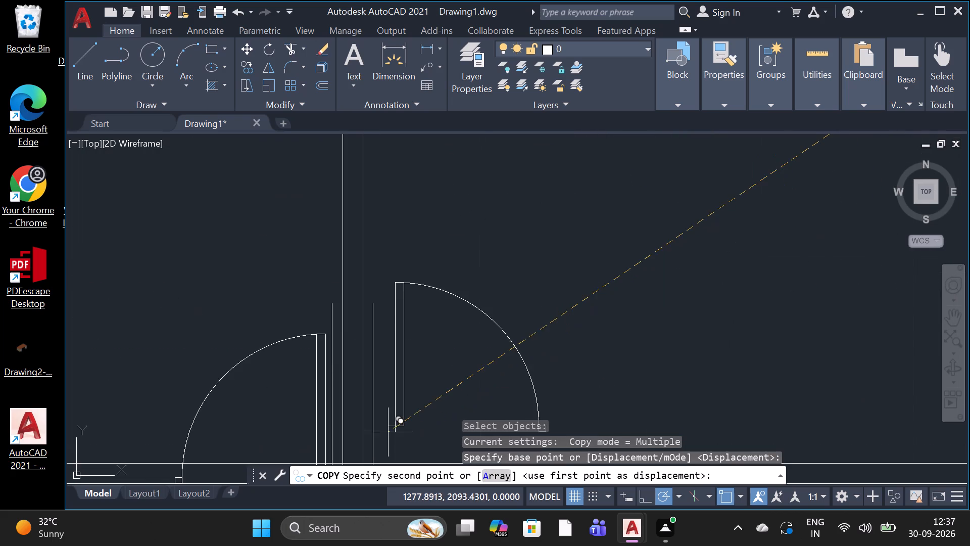
pyautogui.scroll(-3, 387, 431)
pyautogui.scroll(5, 390, 448)
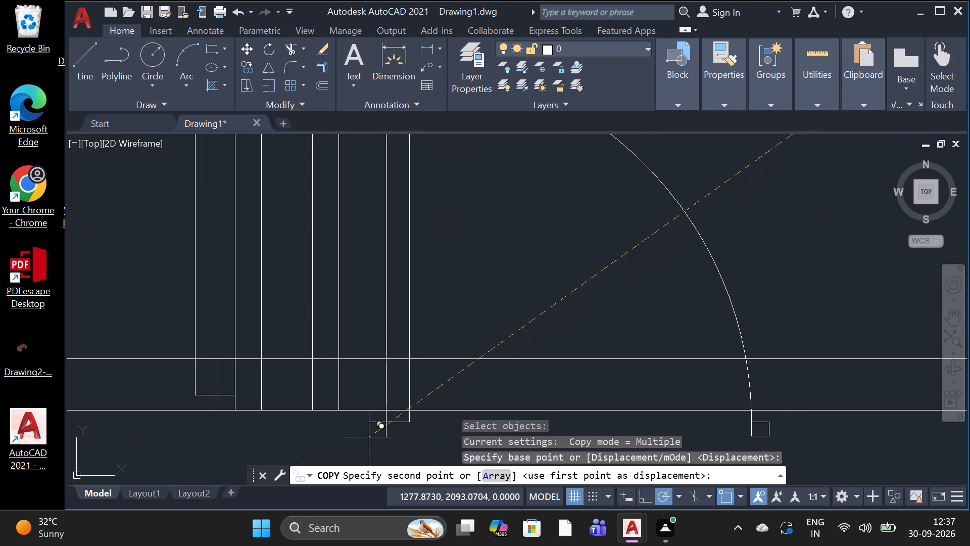
pyautogui.click(338, 413)
pyautogui.scroll(-3, 351, 416)
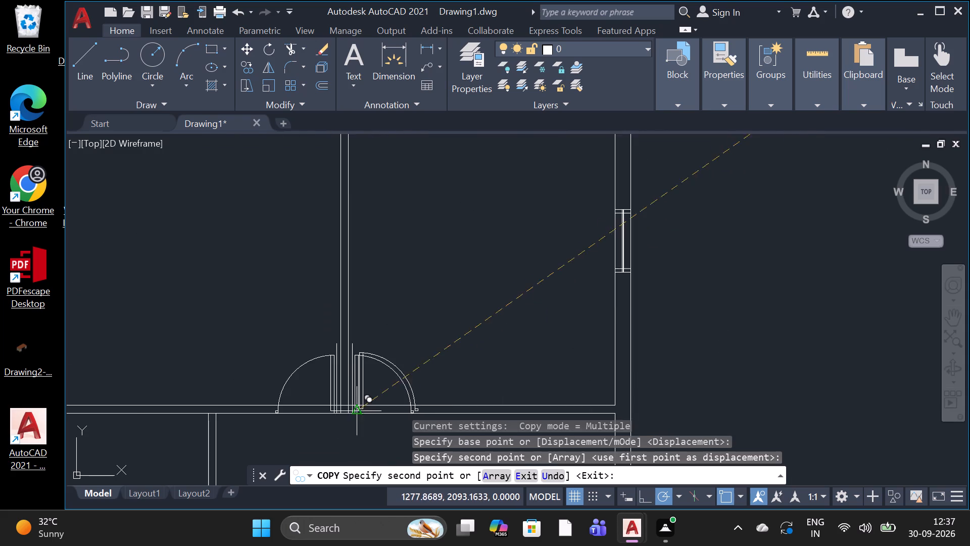
pyautogui.scroll(-9, 357, 411)
pyautogui.scroll(1, 374, 434)
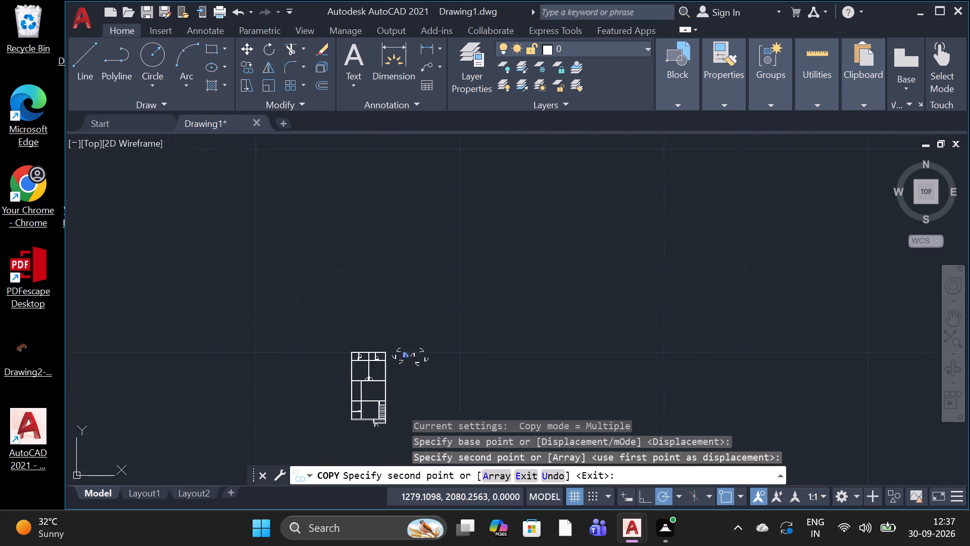
pyautogui.scroll(4, 374, 434)
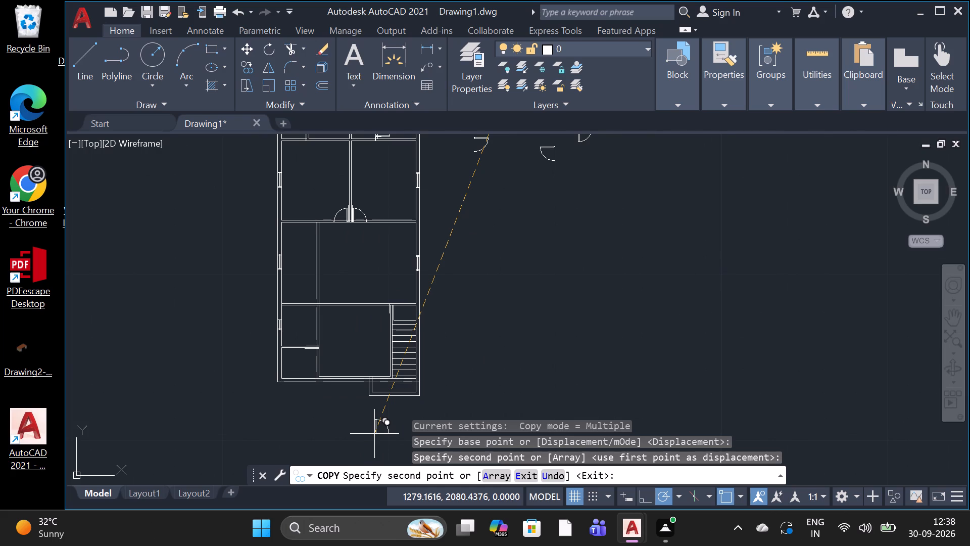
pyautogui.press('Escape')
# Copy the westernmost swing-door symbol from its northeast jamb corner to the marker line beside the stairs, at the room's north wall's north face.
pyautogui.scroll(-1, 592, 298)
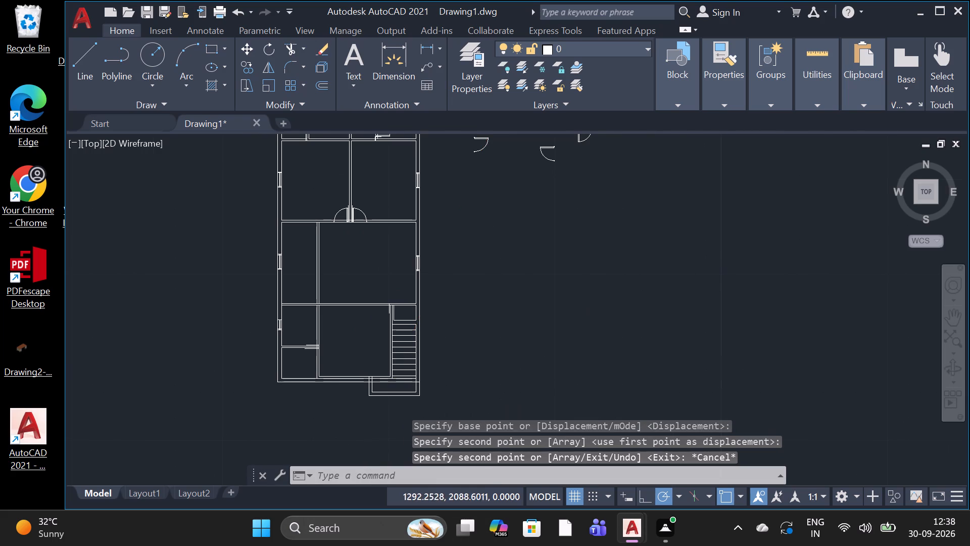
pyautogui.scroll(-1, 592, 298)
pyautogui.scroll(2, 610, 232)
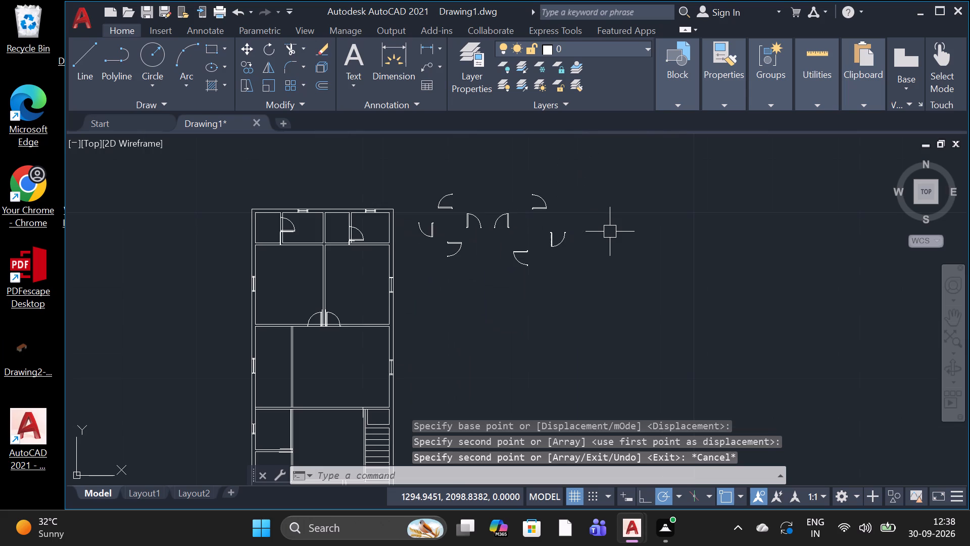
pyautogui.scroll(2, 449, 214)
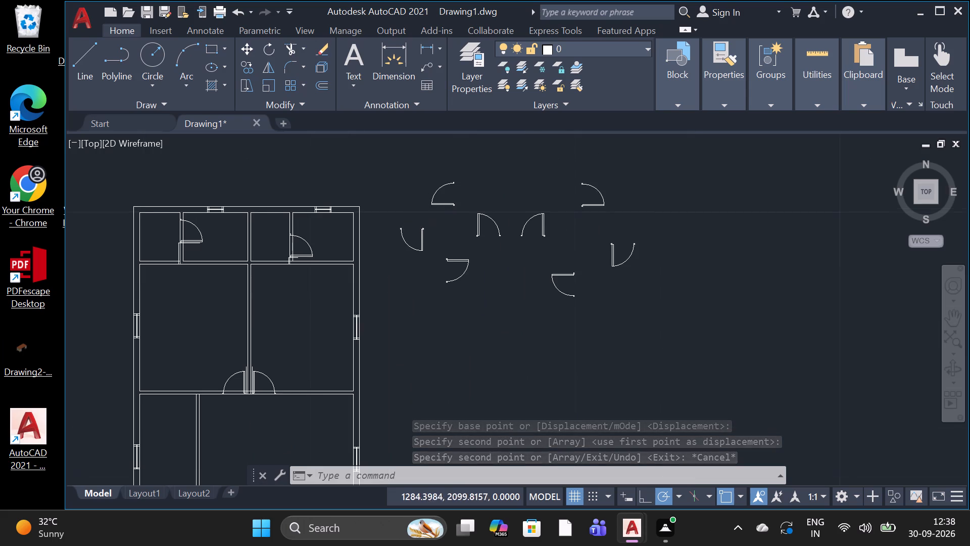
pyautogui.write('co')
pyautogui.press('Return')
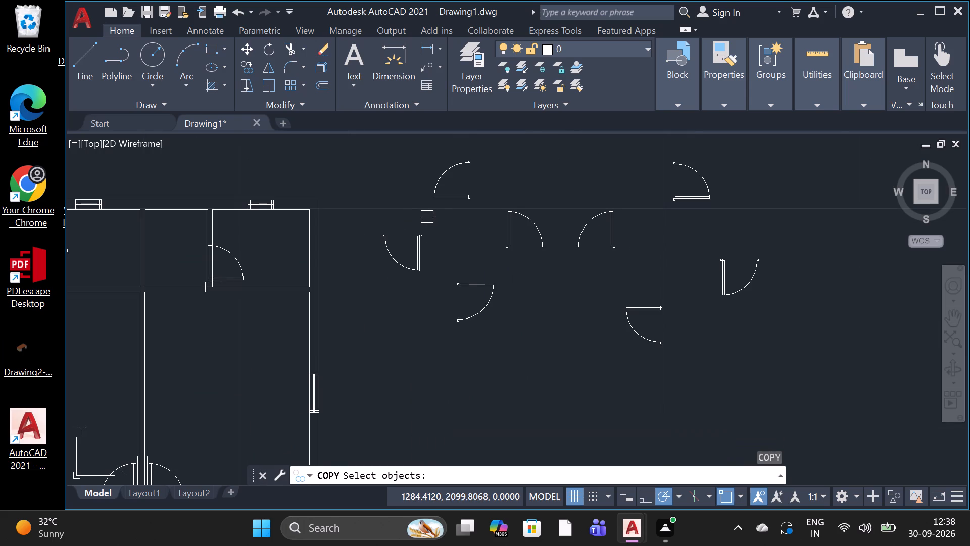
pyautogui.click(439, 219)
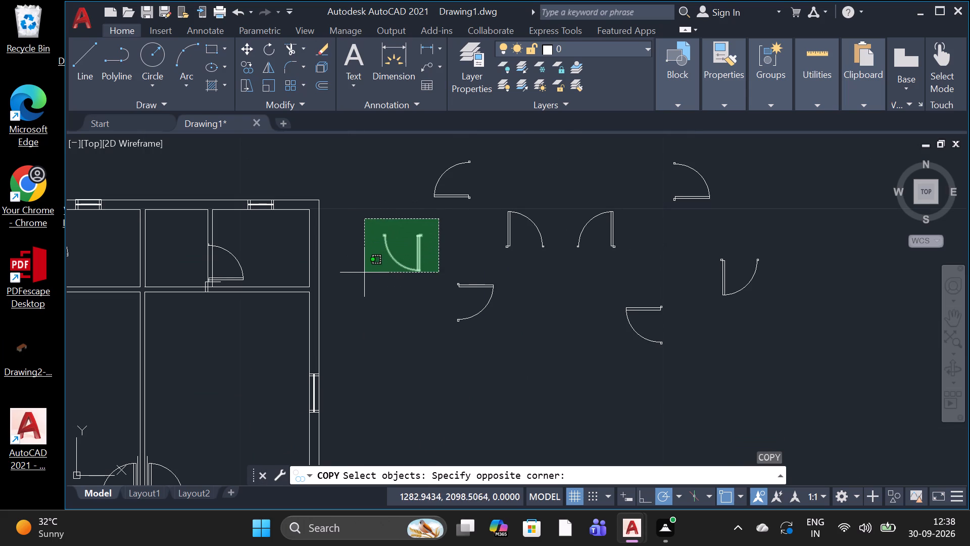
pyautogui.click(364, 272)
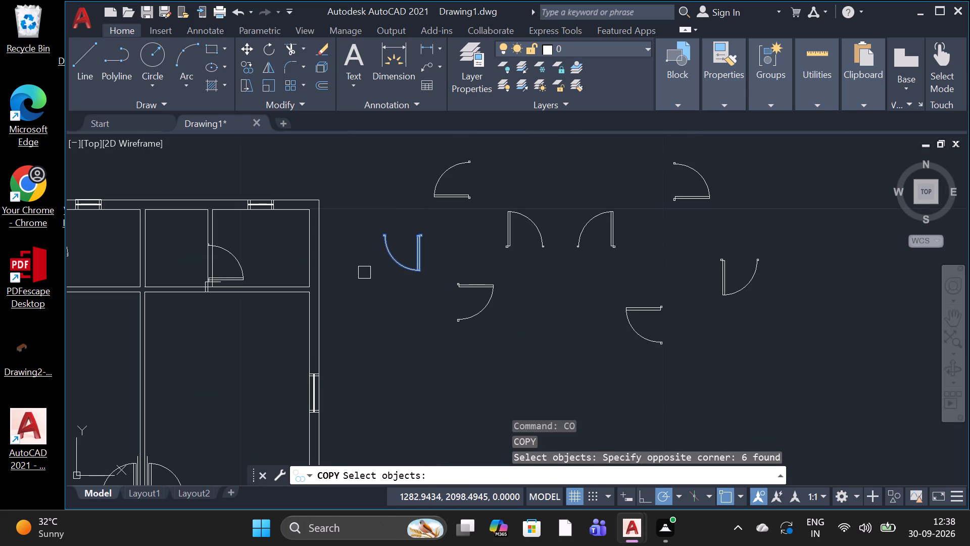
pyautogui.press('Return')
pyautogui.scroll(3, 415, 243)
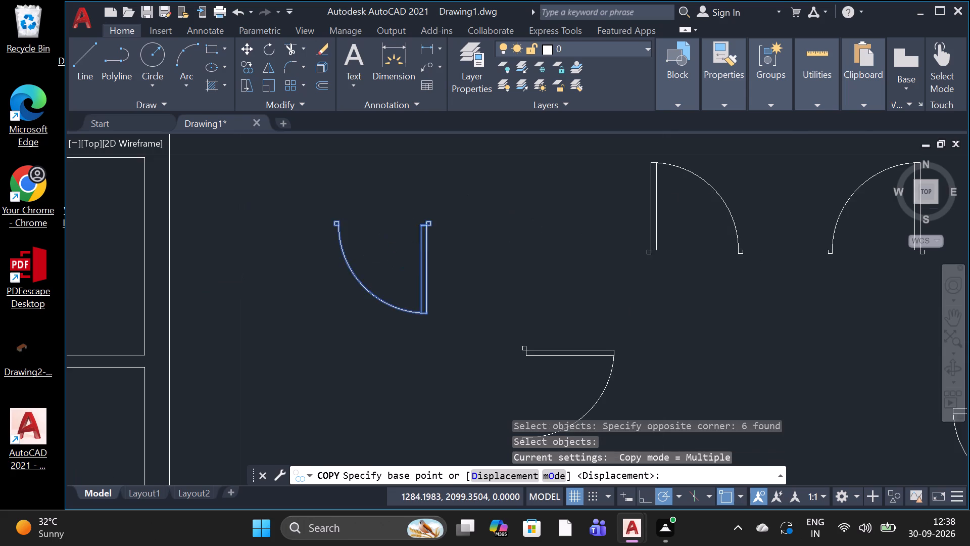
pyautogui.scroll(2, 441, 213)
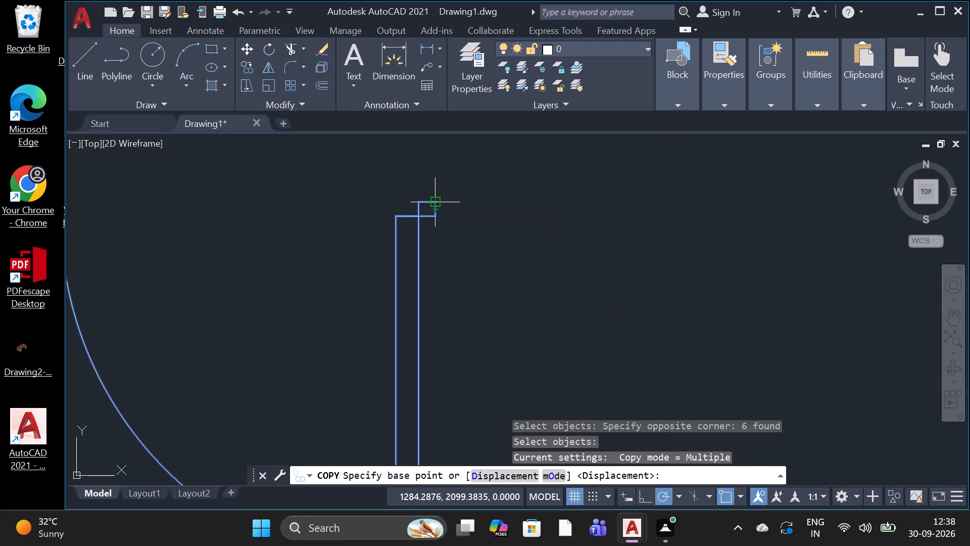
pyautogui.click(439, 203)
pyautogui.scroll(-8, 392, 231)
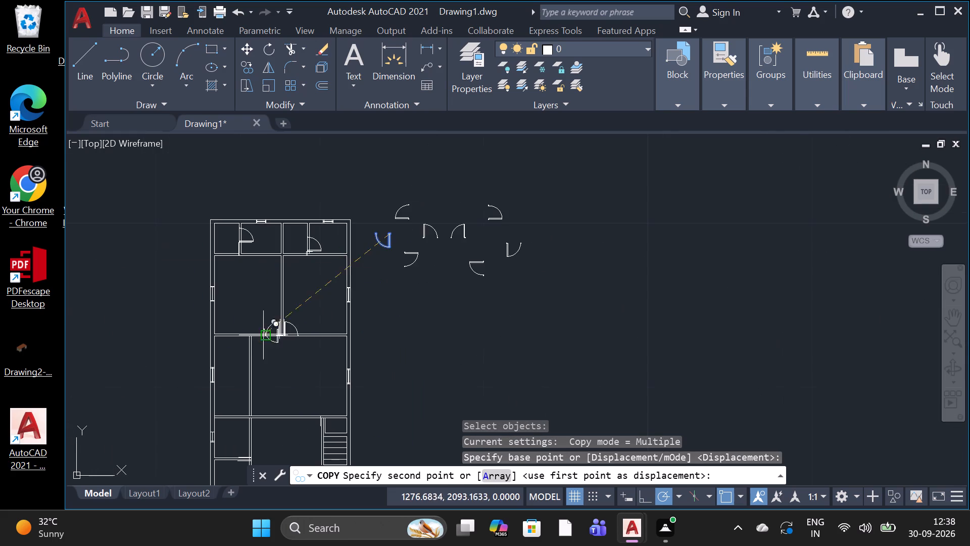
pyautogui.scroll(-1, 255, 335)
pyautogui.scroll(3, 293, 389)
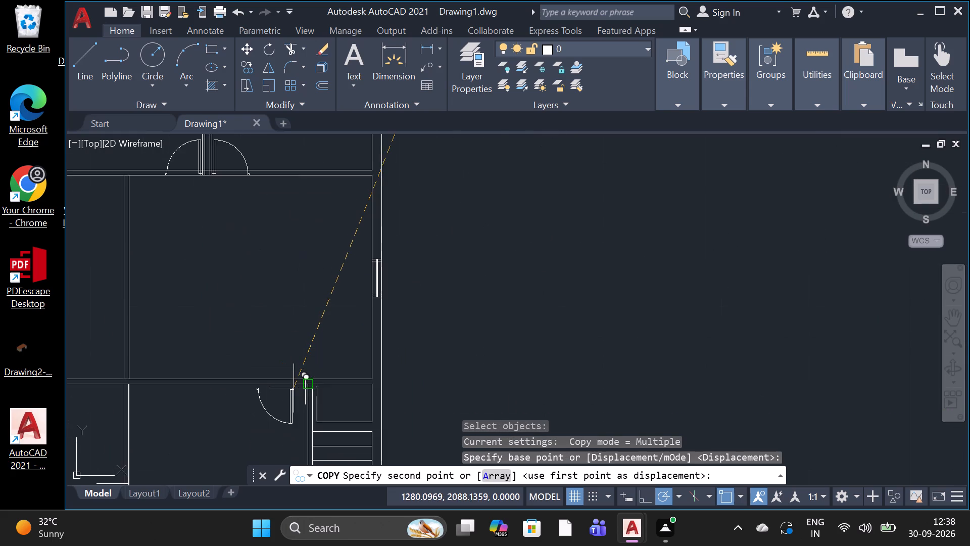
pyautogui.scroll(4, 294, 388)
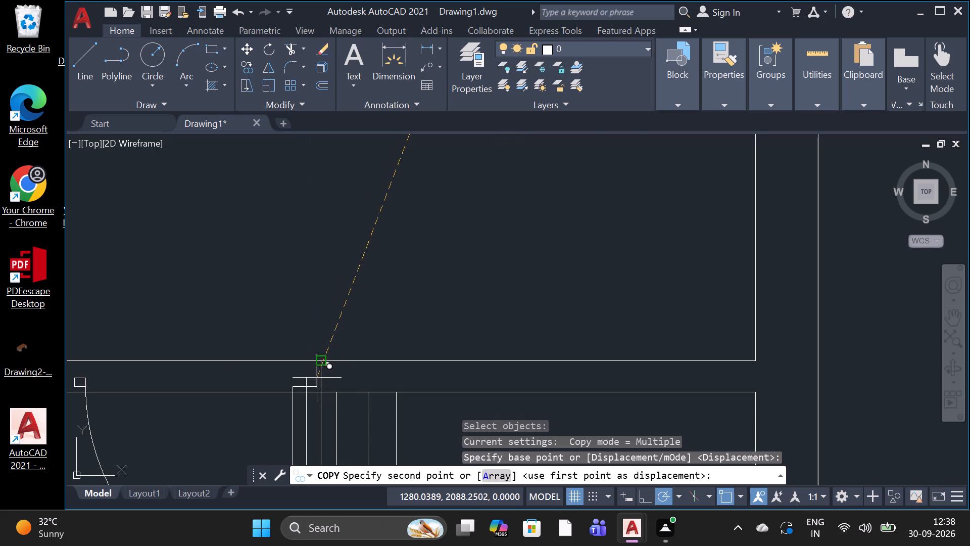
pyautogui.scroll(3, 317, 376)
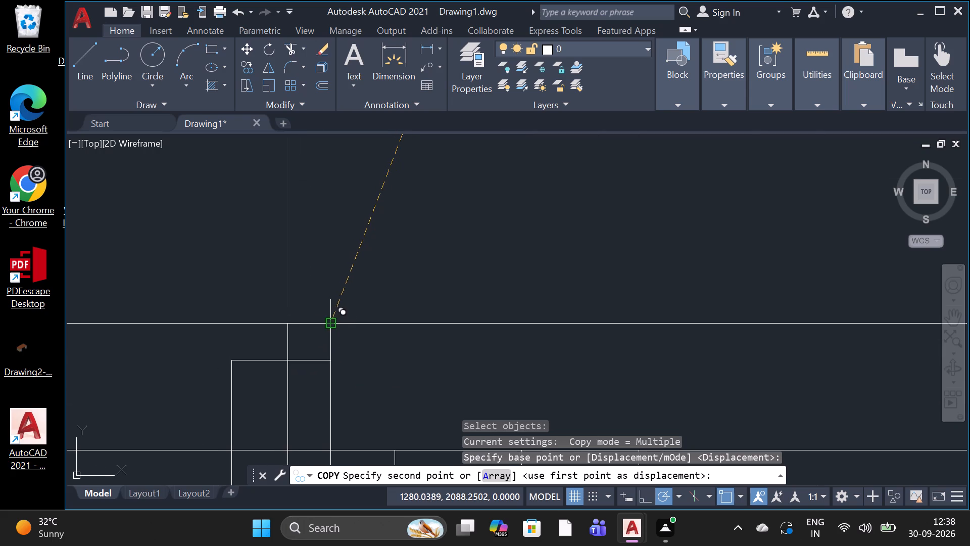
pyautogui.scroll(2, 324, 331)
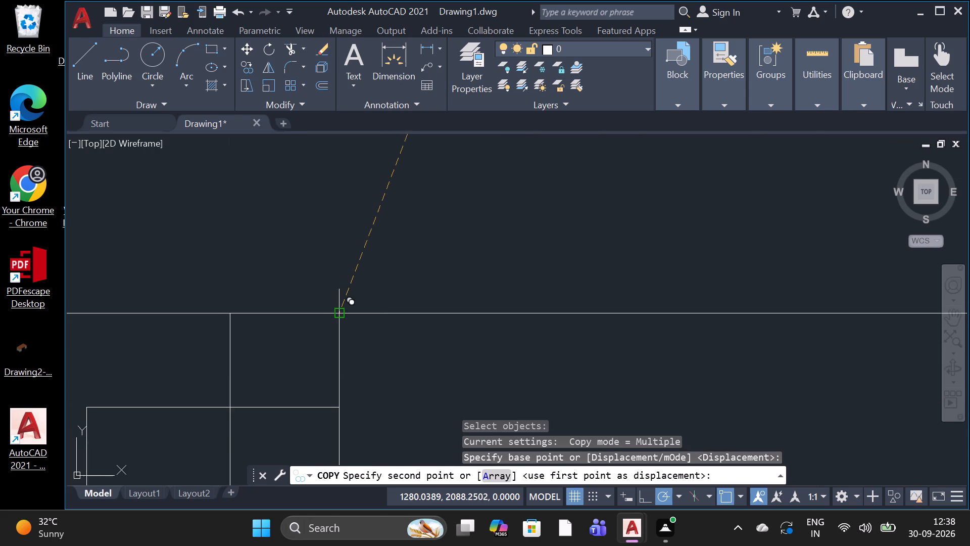
pyautogui.click(338, 315)
pyautogui.scroll(-9, 338, 315)
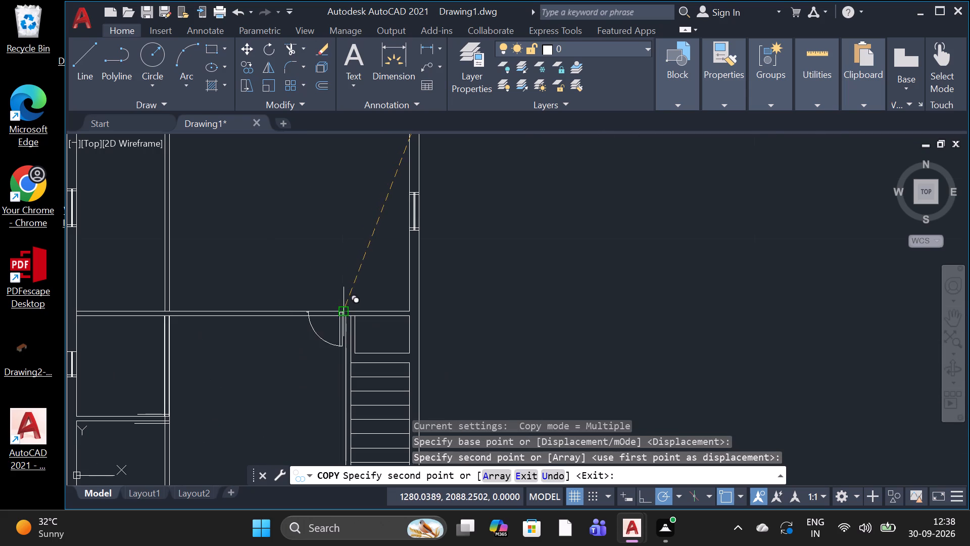
pyautogui.scroll(-2, 241, 342)
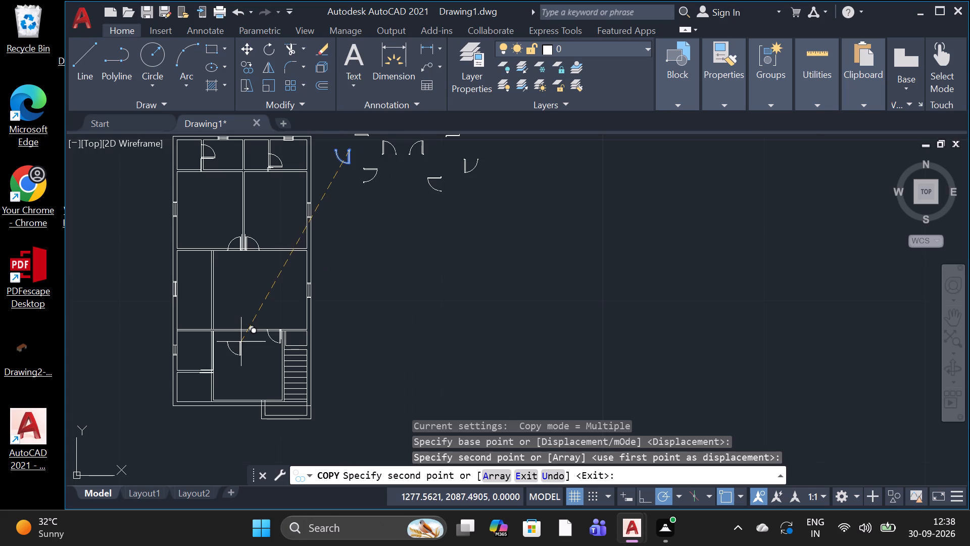
pyautogui.press('Escape')
# Copy the southernmost swing-door symbol from its northeast jamb corner to where the small southwest room's marker line meets its east partition's east face.
pyautogui.scroll(-2, 432, 310)
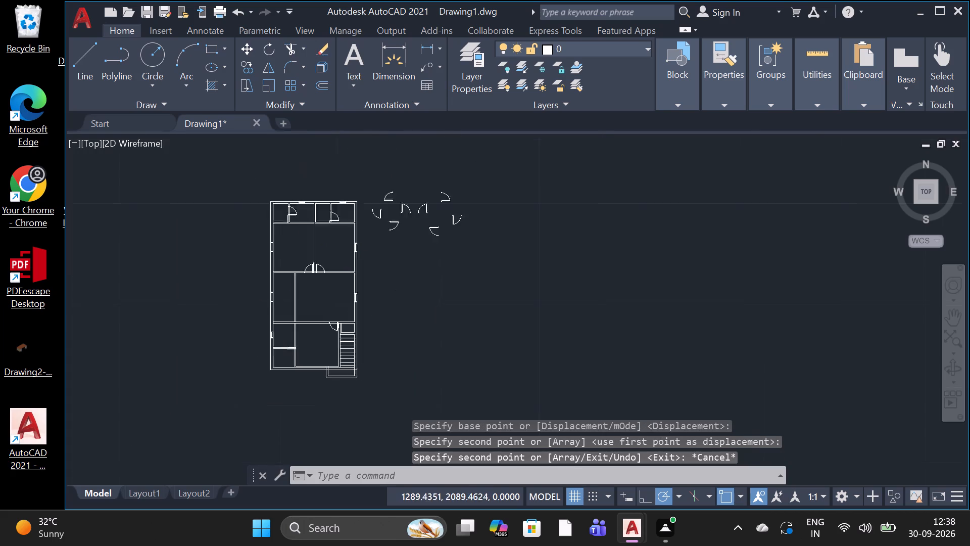
pyautogui.scroll(2, 417, 228)
pyautogui.scroll(2, 412, 271)
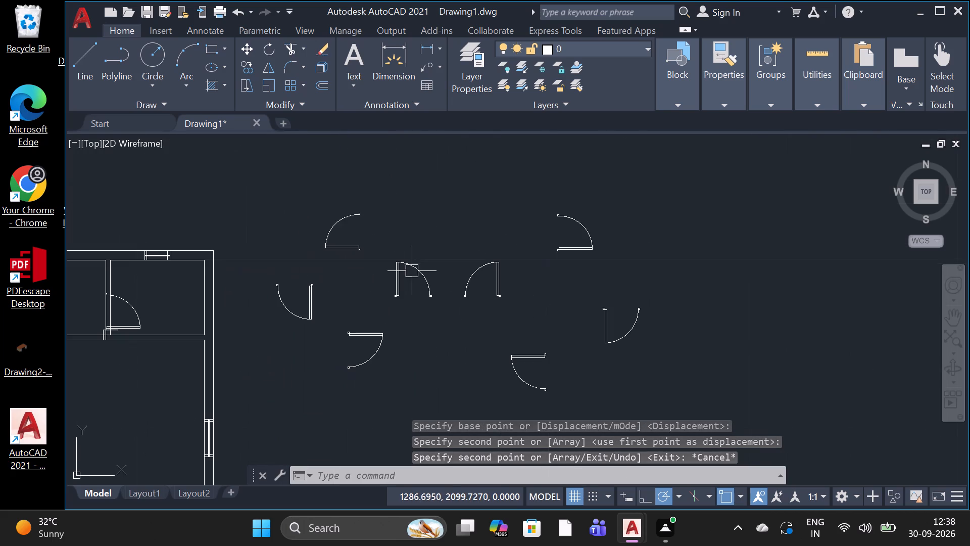
pyautogui.scroll(1, 553, 276)
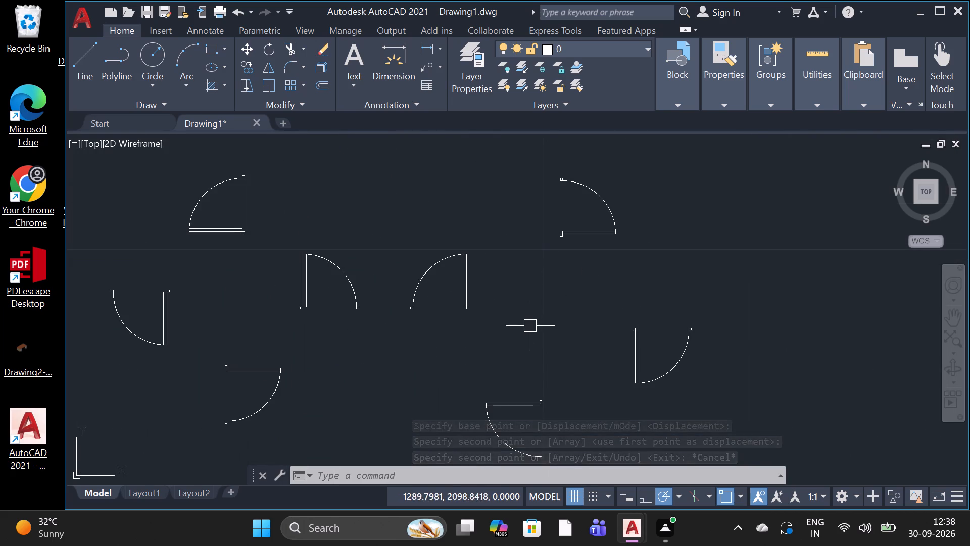
pyautogui.scroll(-2, 530, 326)
pyautogui.press('c')
pyautogui.press('o')
pyautogui.press('Return')
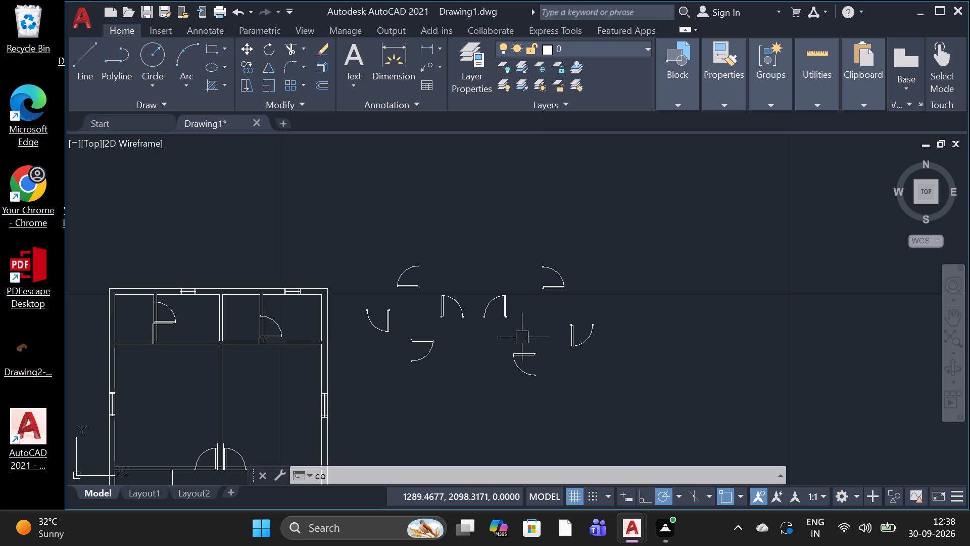
pyautogui.click(536, 332)
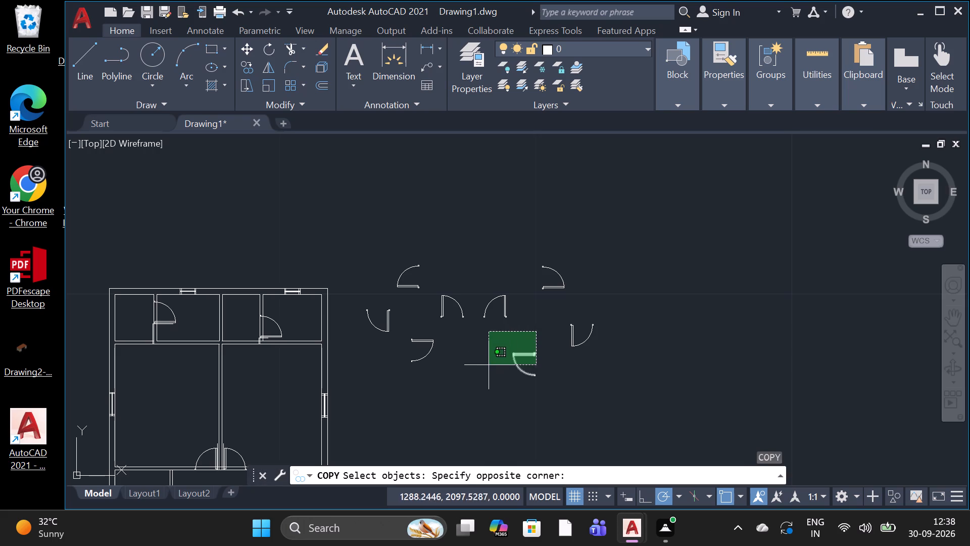
pyautogui.click(487, 388)
pyautogui.press('Return')
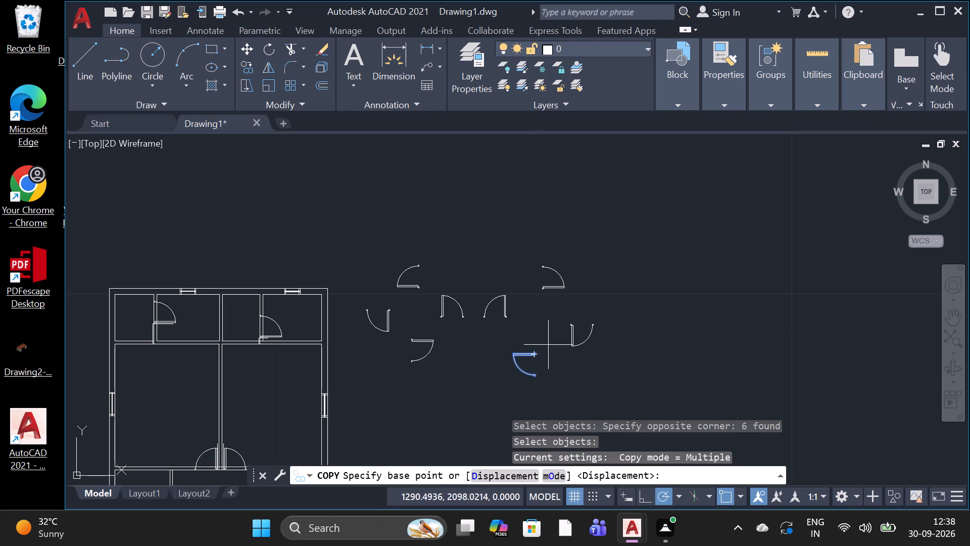
pyautogui.scroll(3, 544, 347)
pyautogui.scroll(2, 506, 369)
pyautogui.click(508, 381)
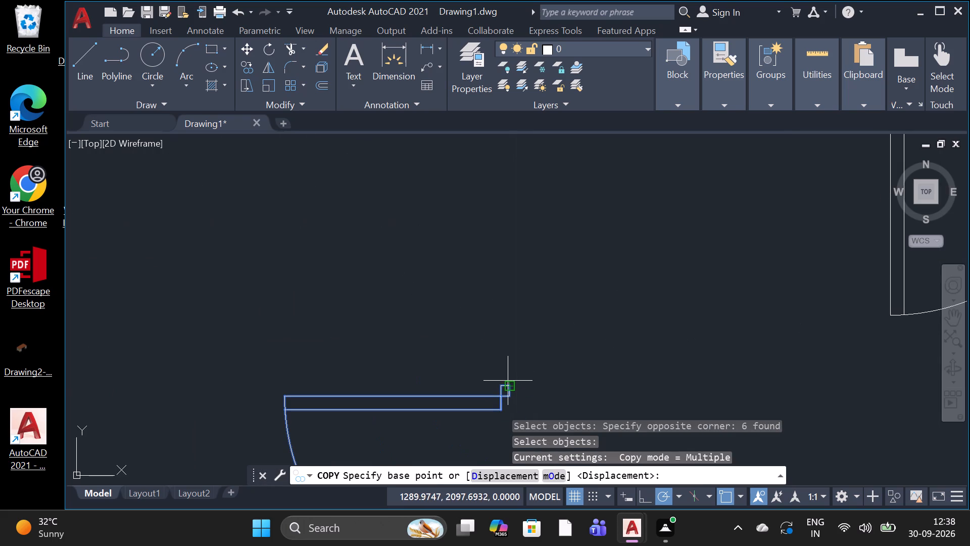
pyautogui.scroll(-10, 443, 353)
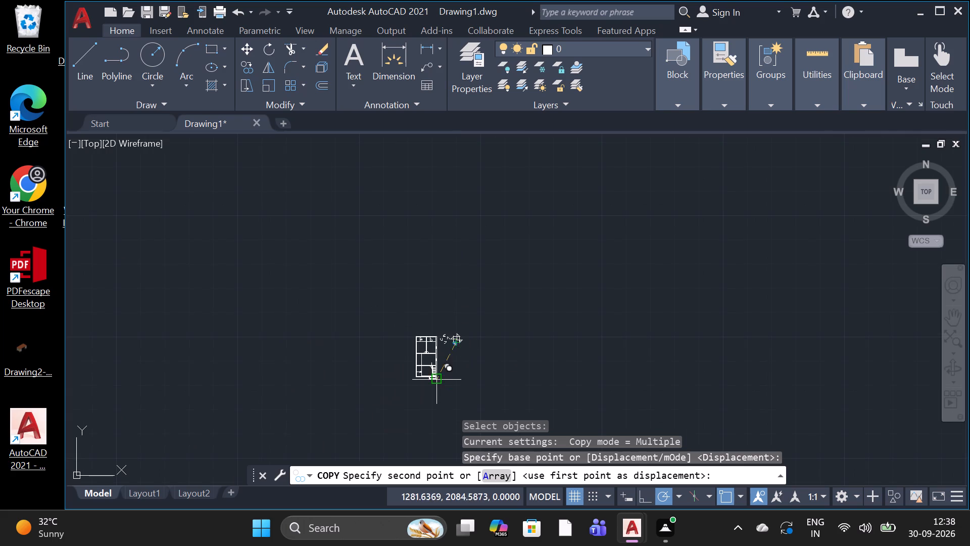
pyautogui.scroll(5, 422, 374)
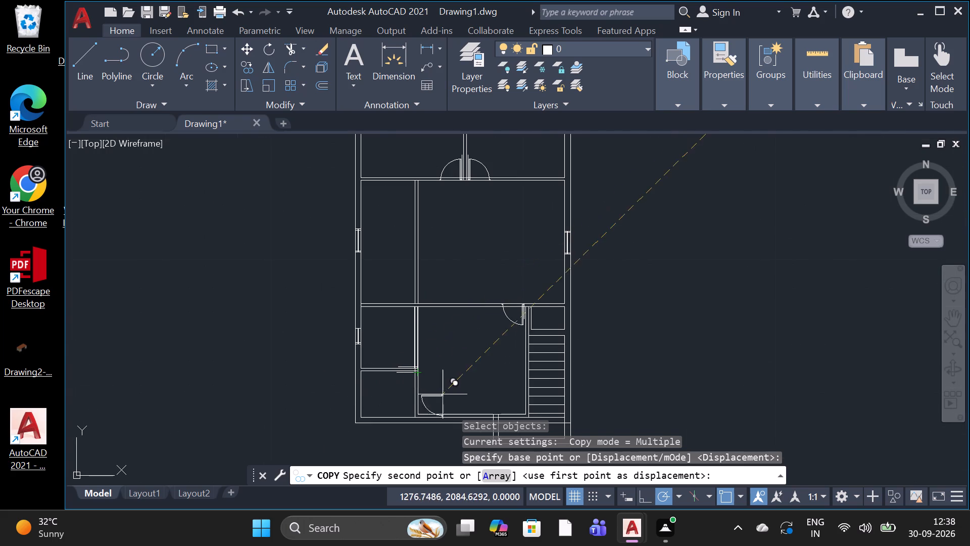
pyautogui.scroll(5, 413, 375)
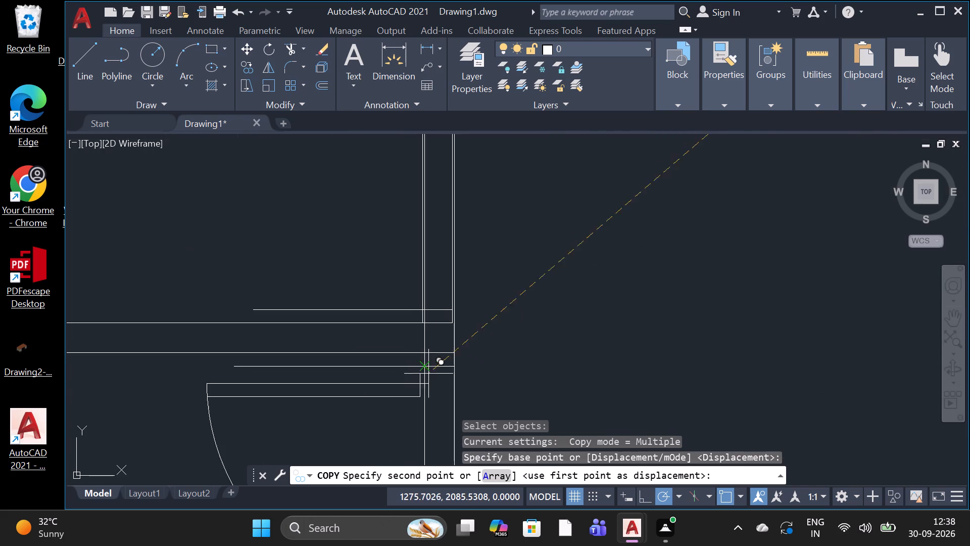
pyautogui.scroll(2, 453, 374)
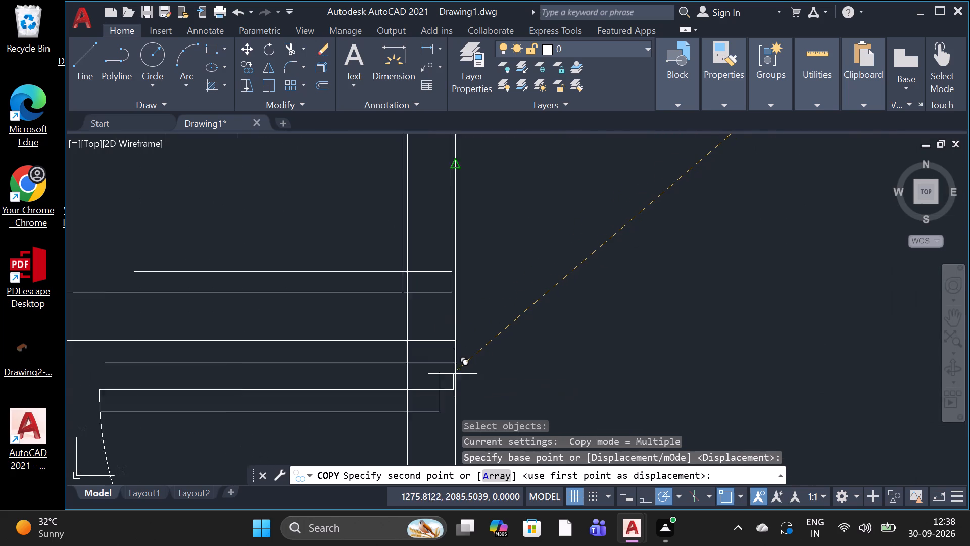
pyautogui.scroll(1, 453, 374)
pyautogui.click(458, 345)
pyautogui.scroll(-3, 455, 370)
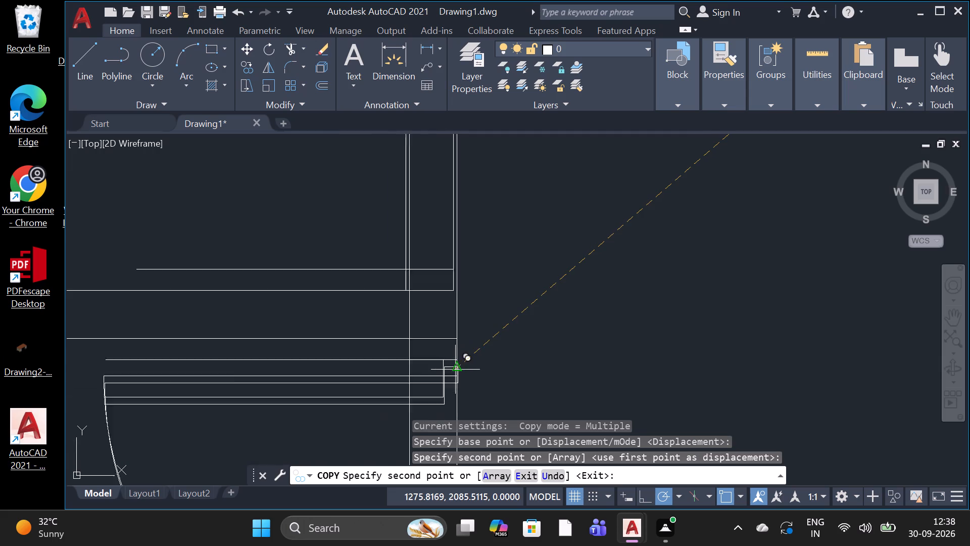
pyautogui.press('space')
# Copy the northwesternmost swing-door symbol from its southeast jamb corner to where the marker line north of the small southwest room meets the partition's east face.
pyautogui.scroll(-4, 470, 366)
pyautogui.scroll(-3, 520, 330)
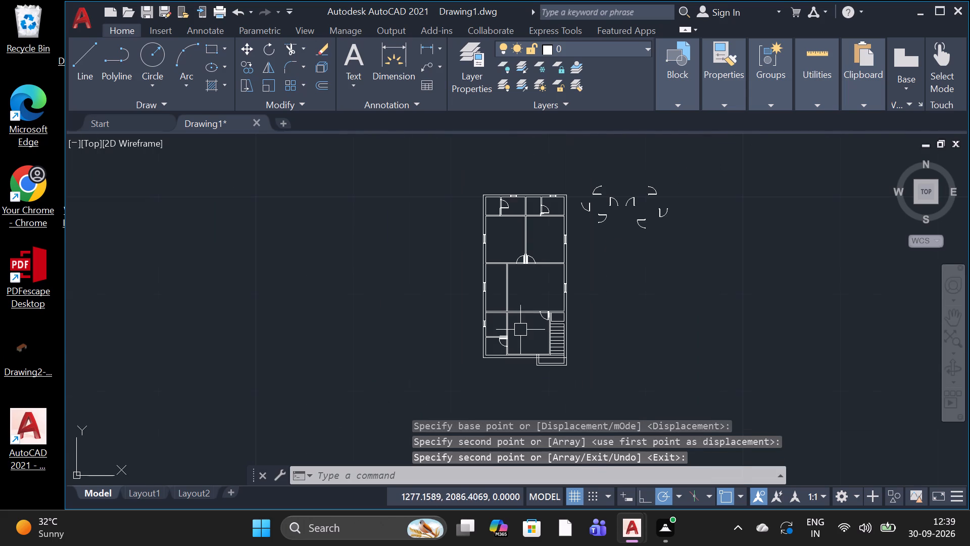
pyautogui.scroll(2, 667, 193)
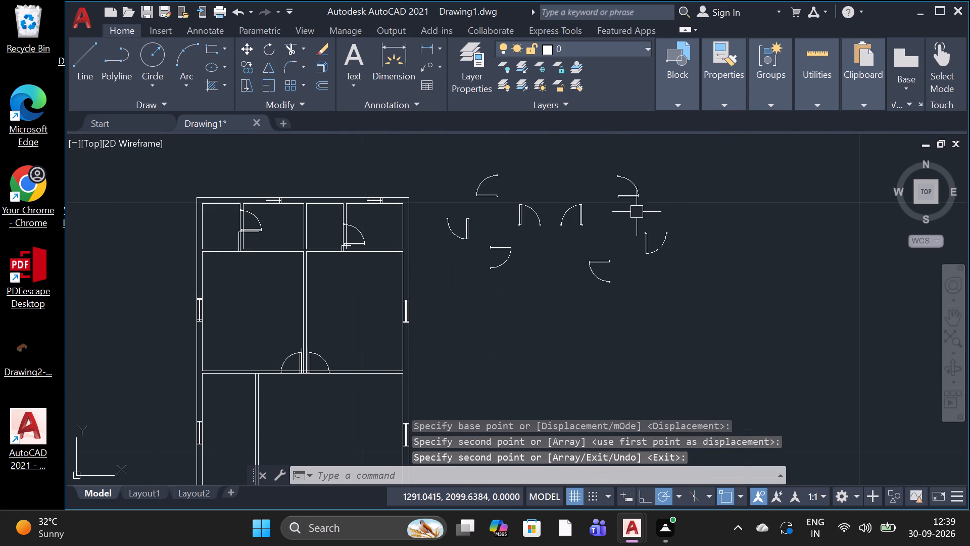
pyautogui.scroll(1, 590, 233)
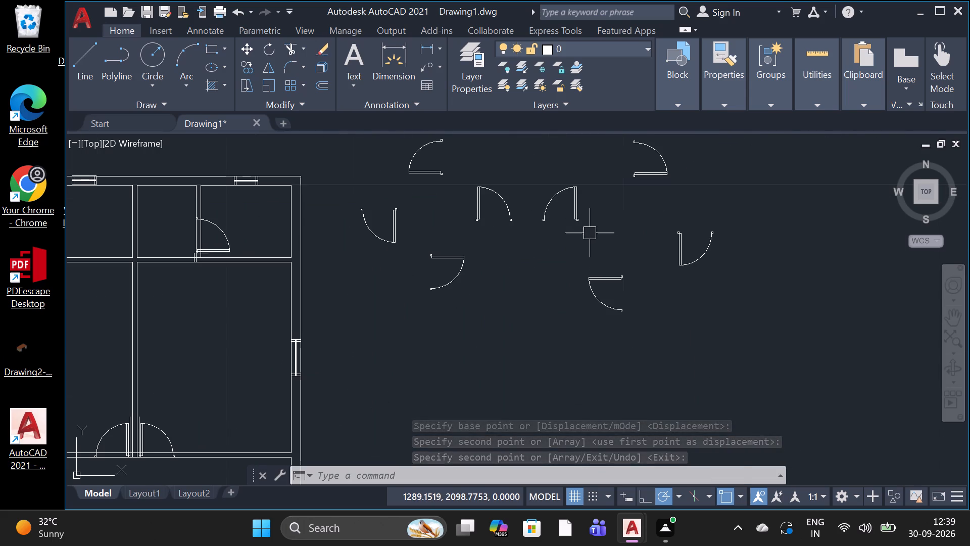
pyautogui.scroll(-2, 501, 188)
pyautogui.scroll(2, 467, 155)
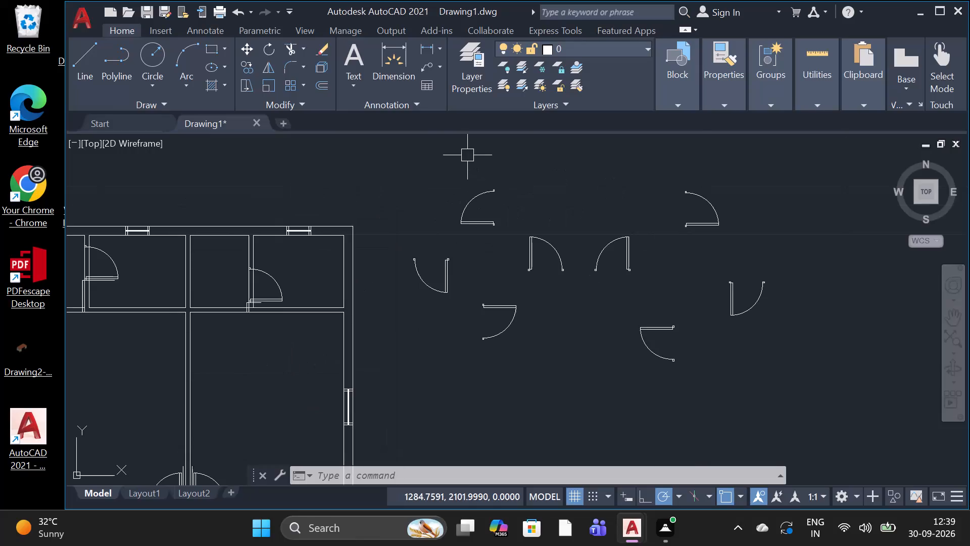
pyautogui.press('c')
pyautogui.press('o')
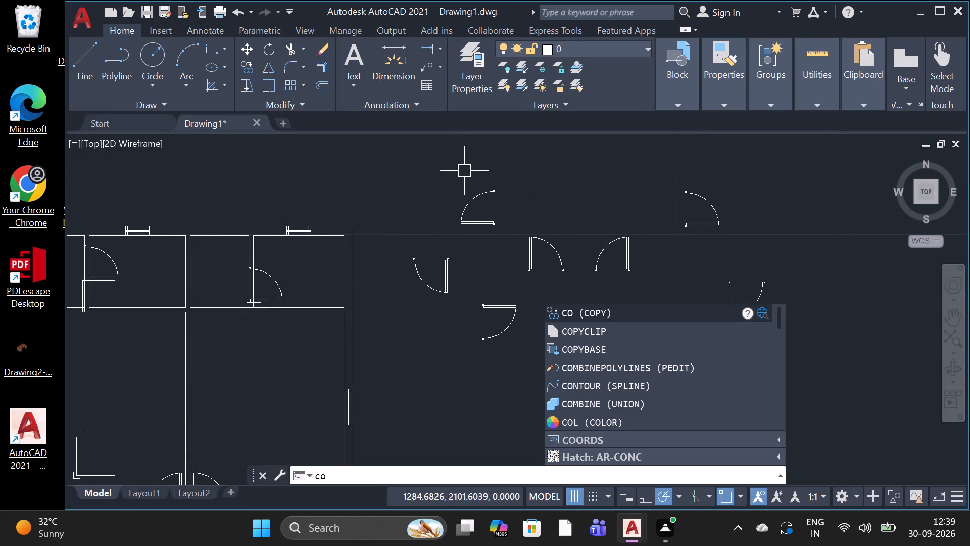
pyautogui.click(514, 168)
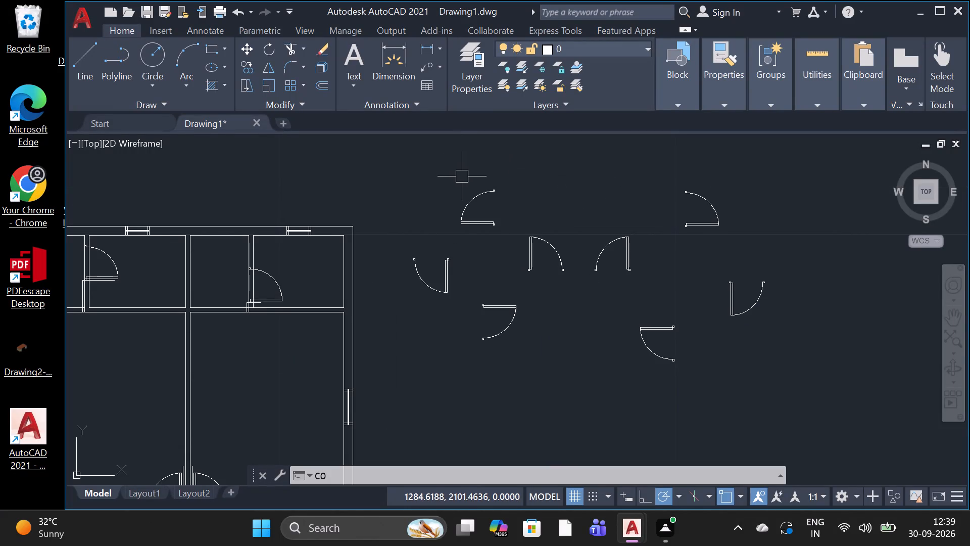
pyautogui.press('Return')
pyautogui.click(501, 170)
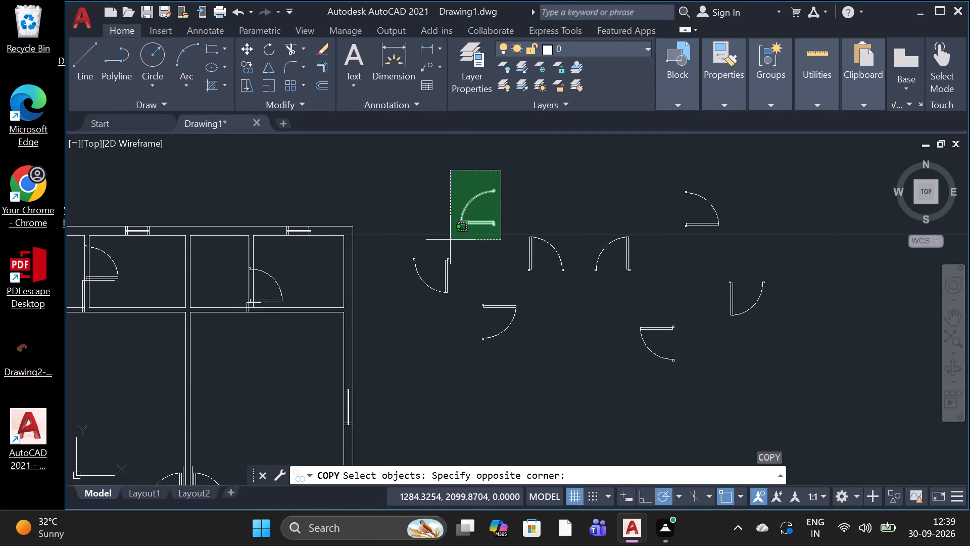
pyautogui.click(450, 240)
pyautogui.press('Return')
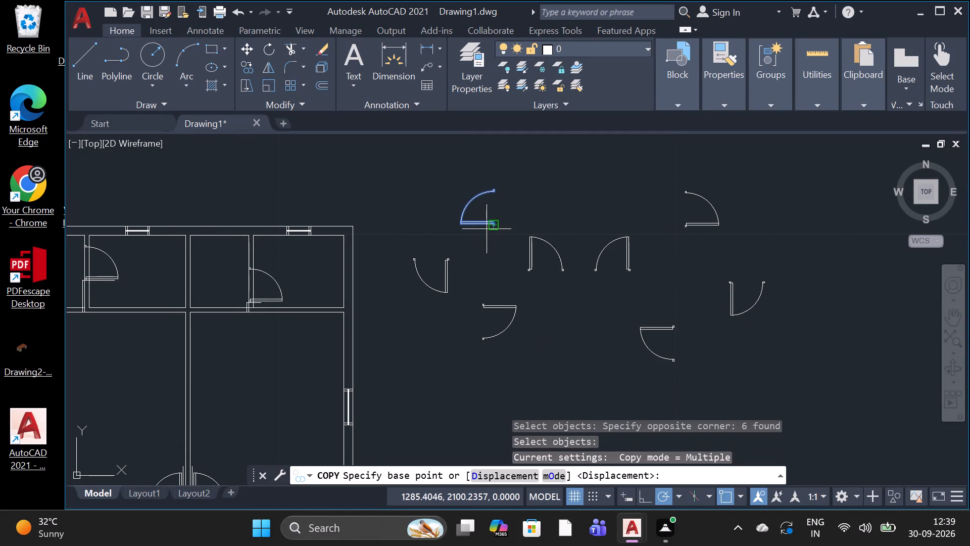
pyautogui.scroll(4, 488, 229)
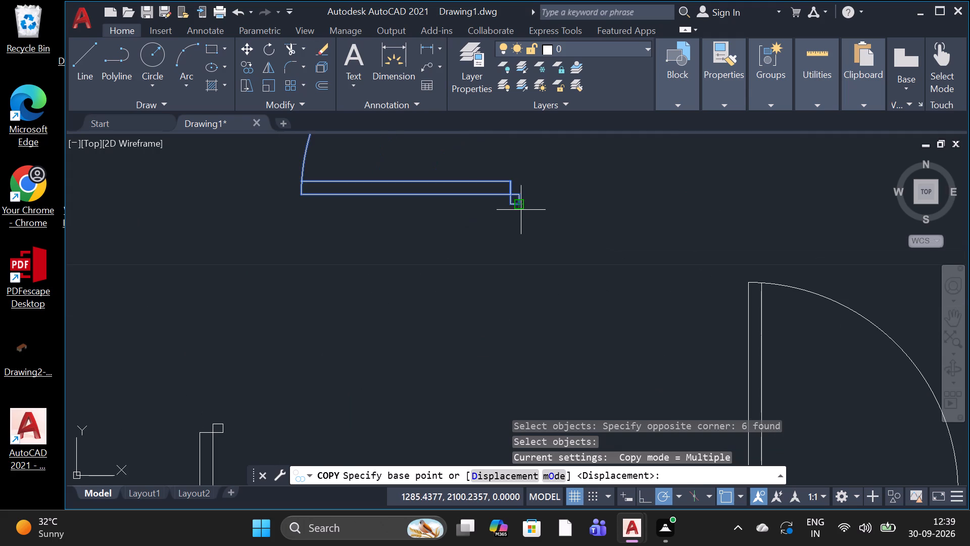
pyautogui.click(521, 210)
pyautogui.scroll(-8, 450, 332)
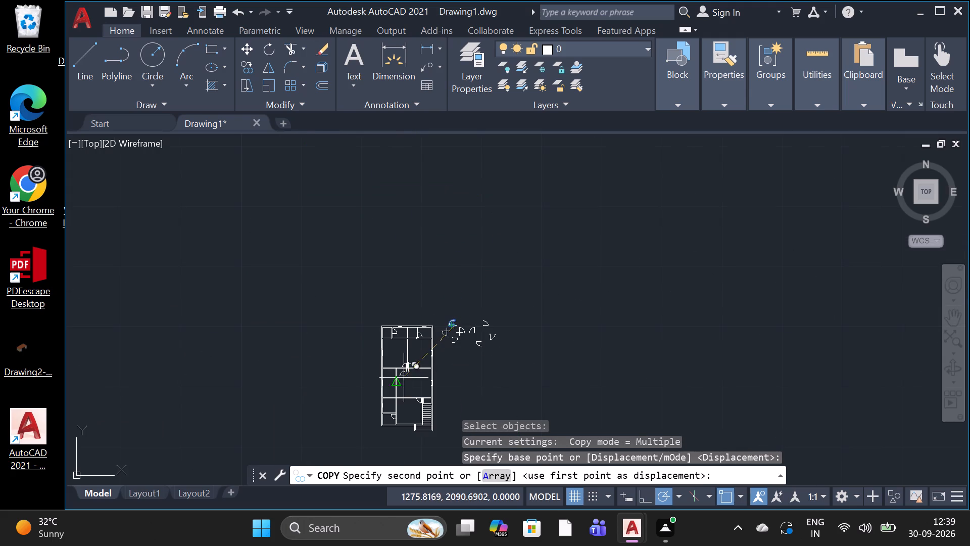
pyautogui.scroll(2, 396, 396)
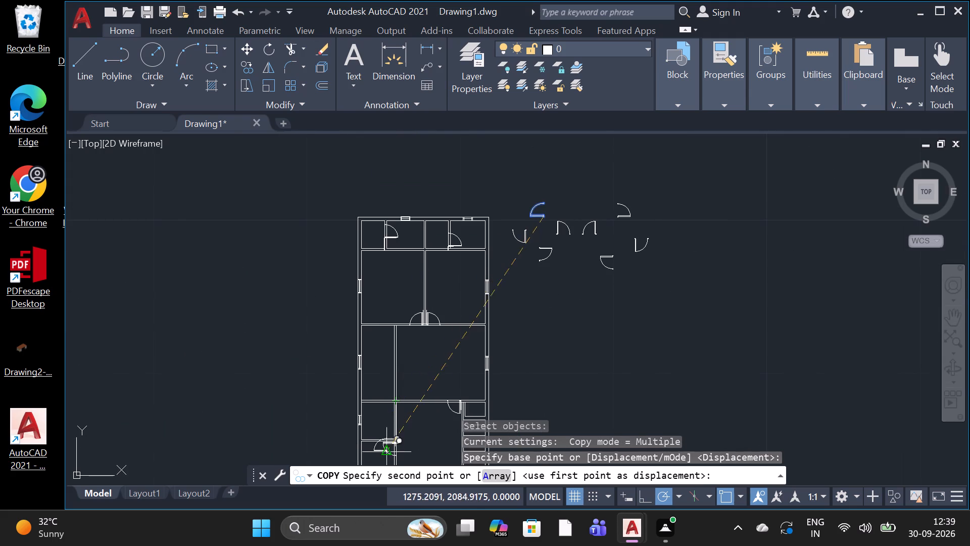
pyautogui.scroll(5, 391, 450)
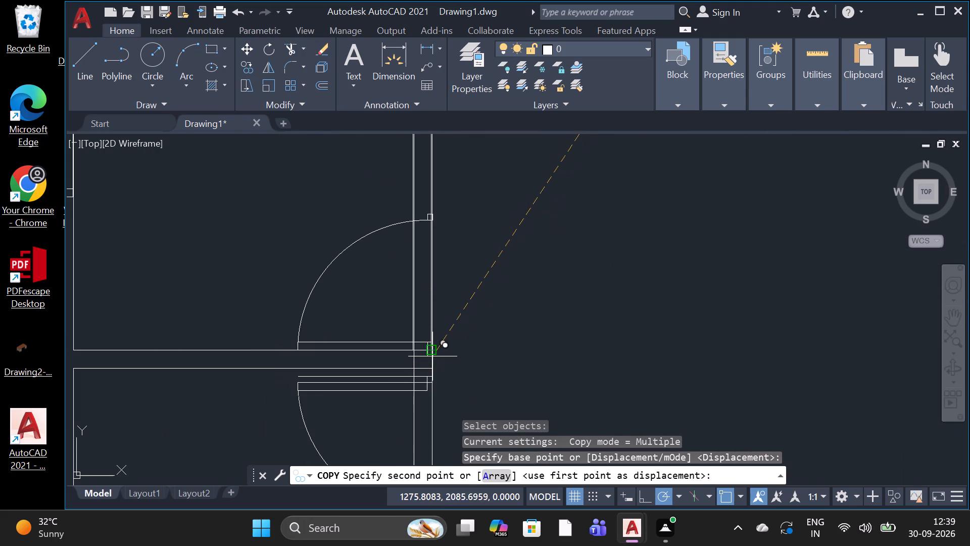
pyautogui.scroll(3, 432, 356)
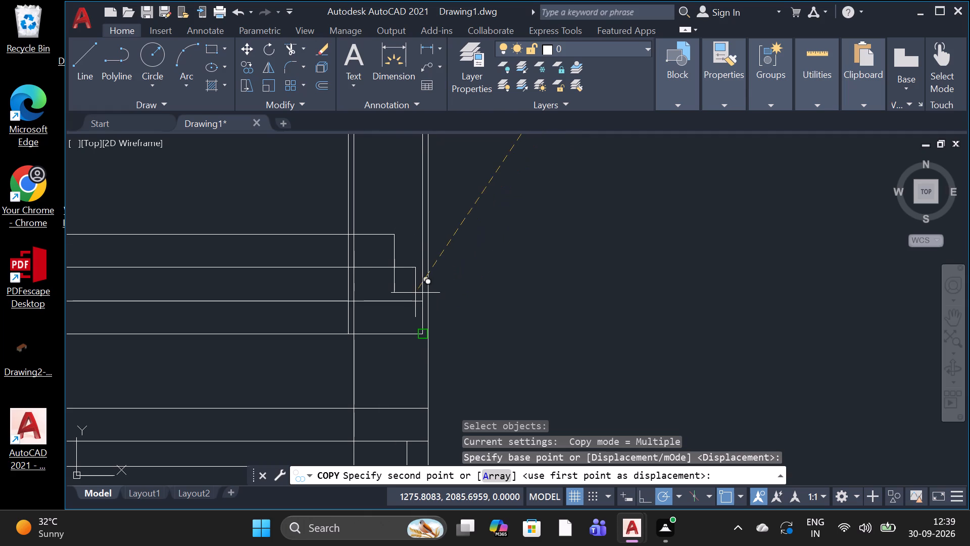
pyautogui.scroll(2, 417, 302)
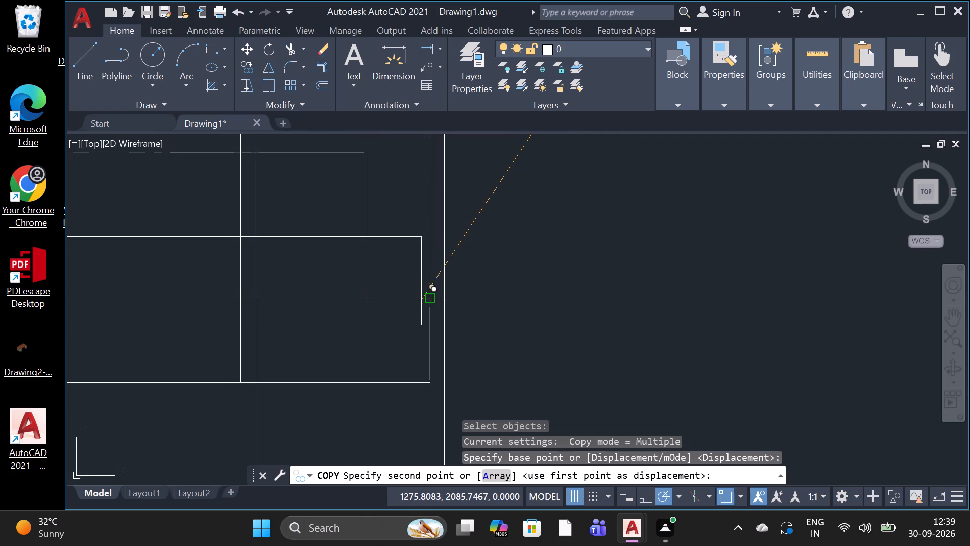
pyautogui.click(426, 298)
pyautogui.scroll(-9, 426, 302)
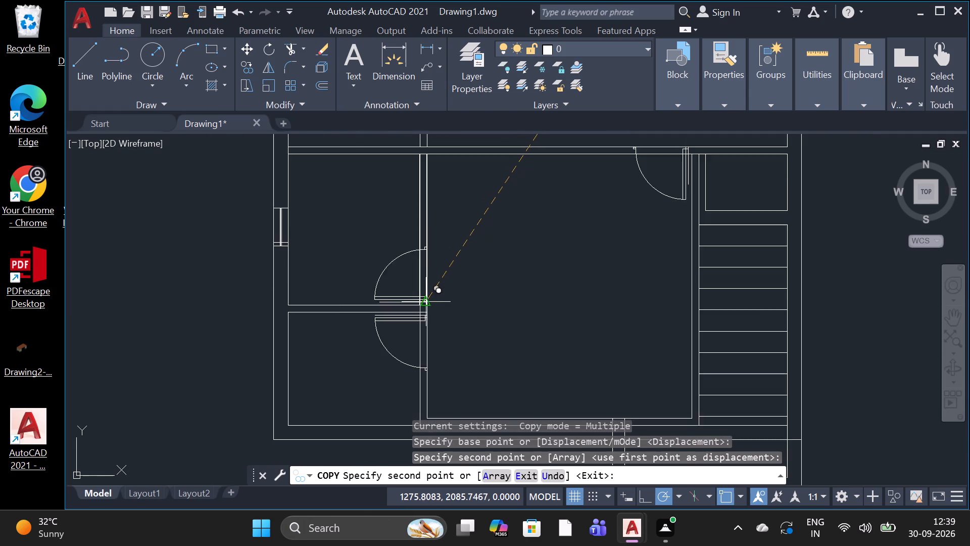
pyautogui.scroll(-2, 426, 302)
pyautogui.press('Escape')
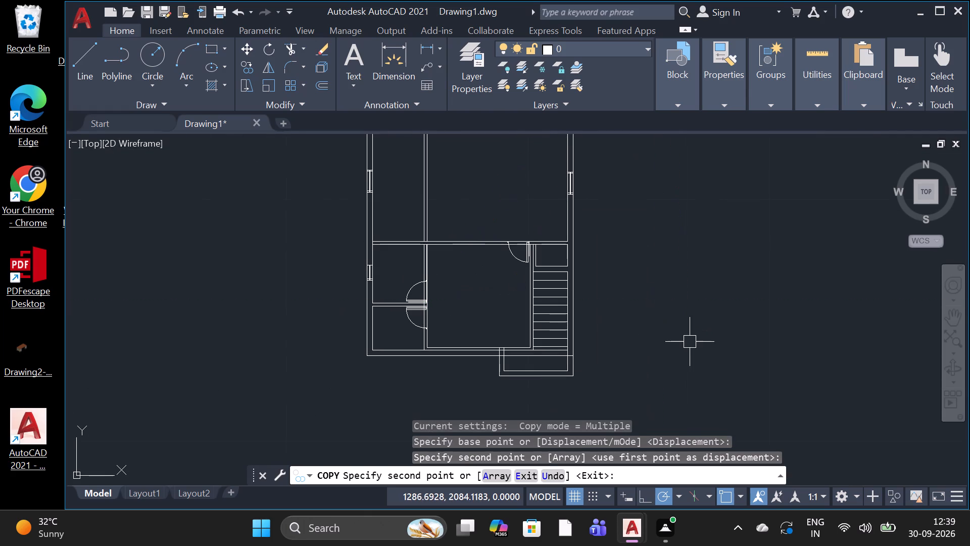
# Trim both partition faces out of the door opening between the two northwest rooms.
pyautogui.scroll(-3, 690, 342)
pyautogui.scroll(1, 723, 291)
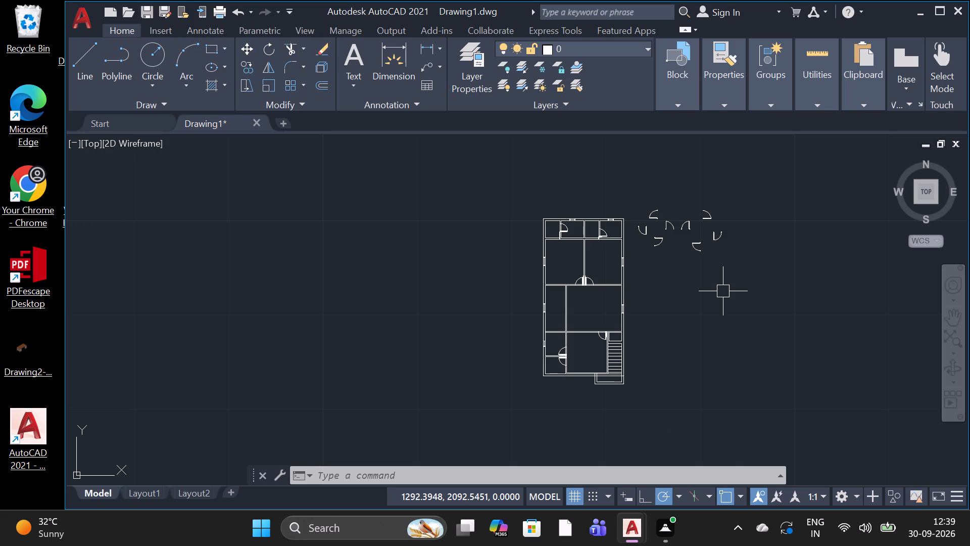
pyautogui.write('tr')
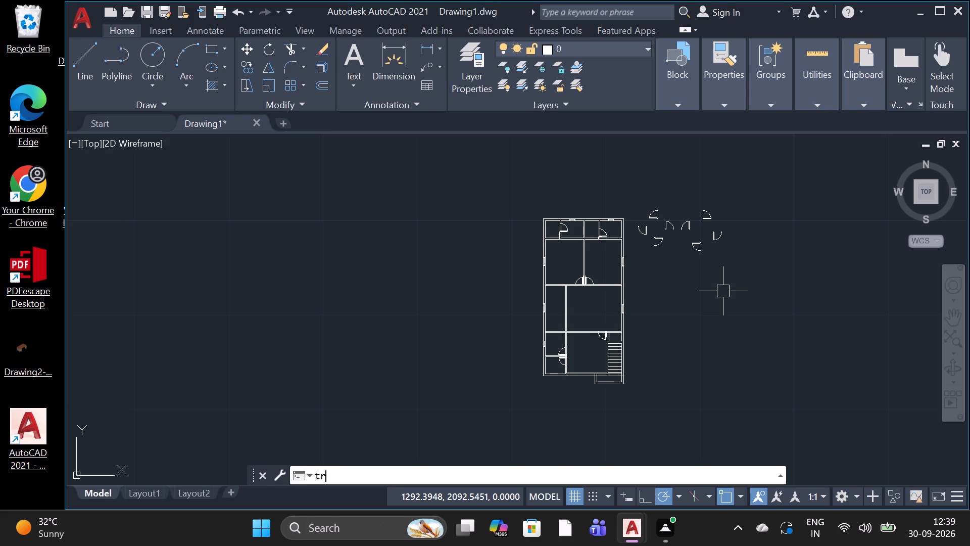
pyautogui.press('space')
pyautogui.press('space')
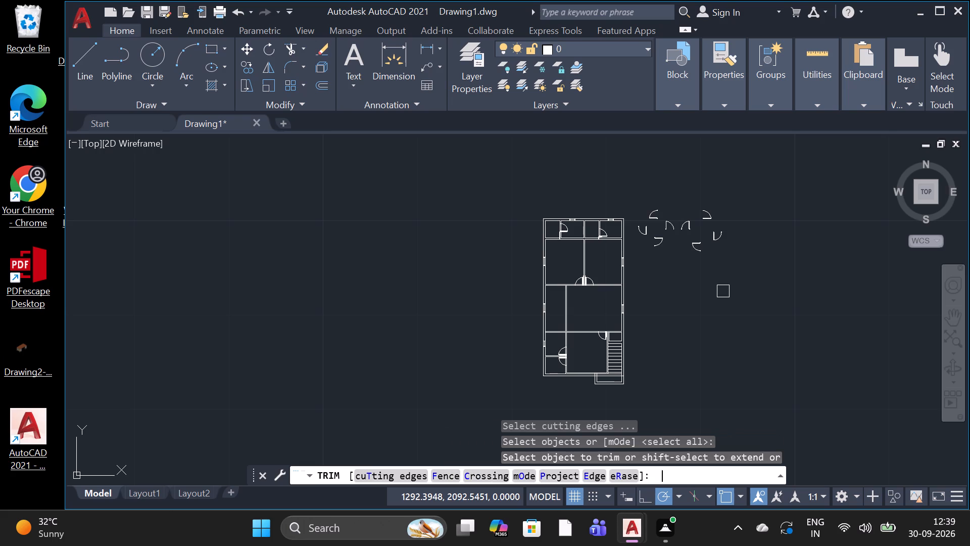
pyautogui.scroll(6, 558, 233)
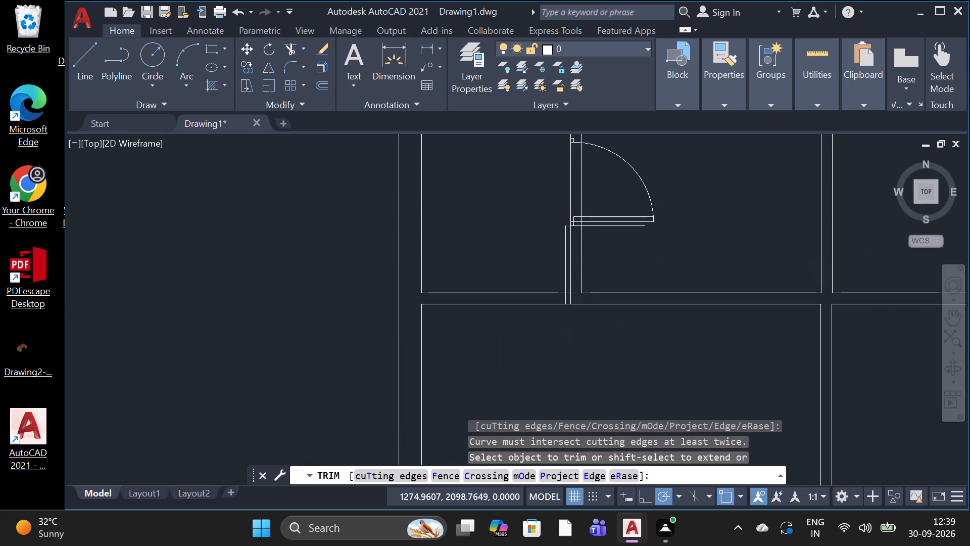
pyautogui.click(575, 174)
pyautogui.click(595, 176)
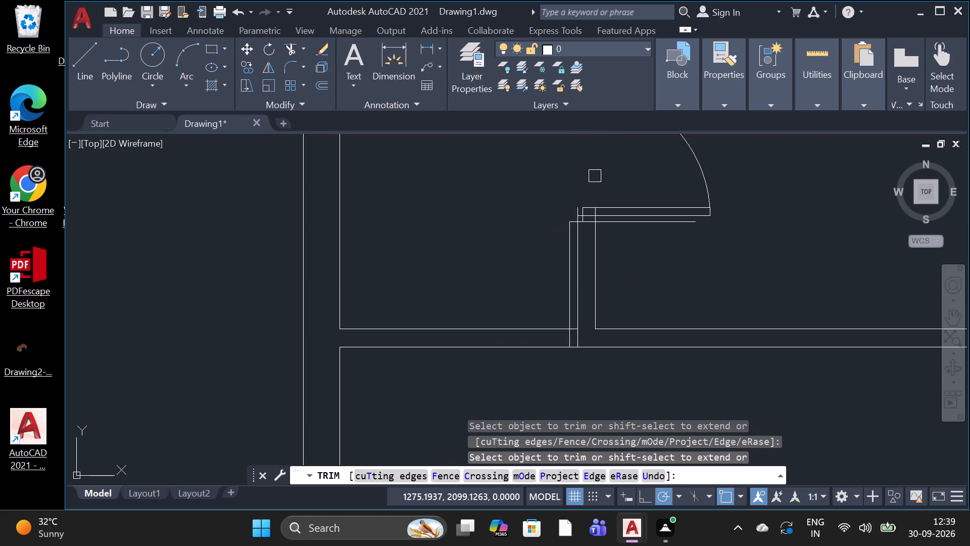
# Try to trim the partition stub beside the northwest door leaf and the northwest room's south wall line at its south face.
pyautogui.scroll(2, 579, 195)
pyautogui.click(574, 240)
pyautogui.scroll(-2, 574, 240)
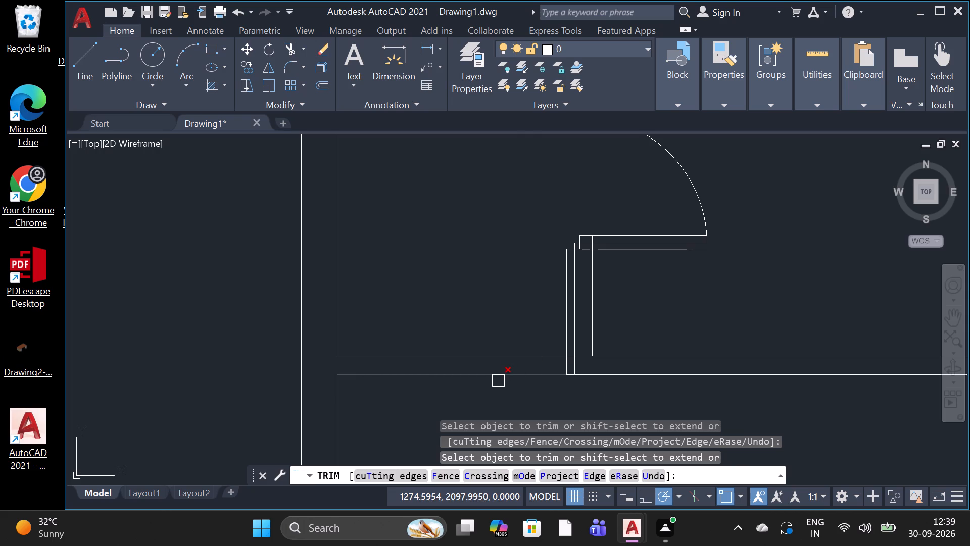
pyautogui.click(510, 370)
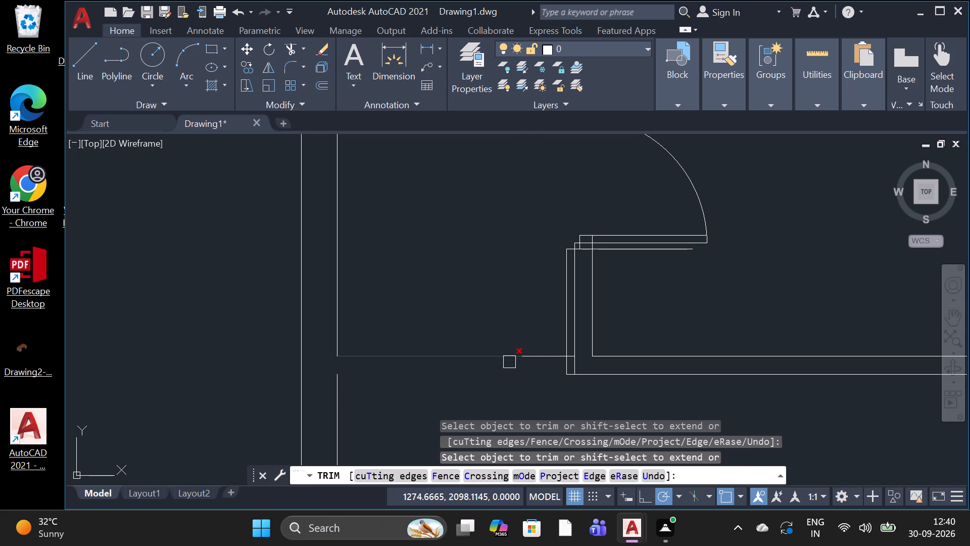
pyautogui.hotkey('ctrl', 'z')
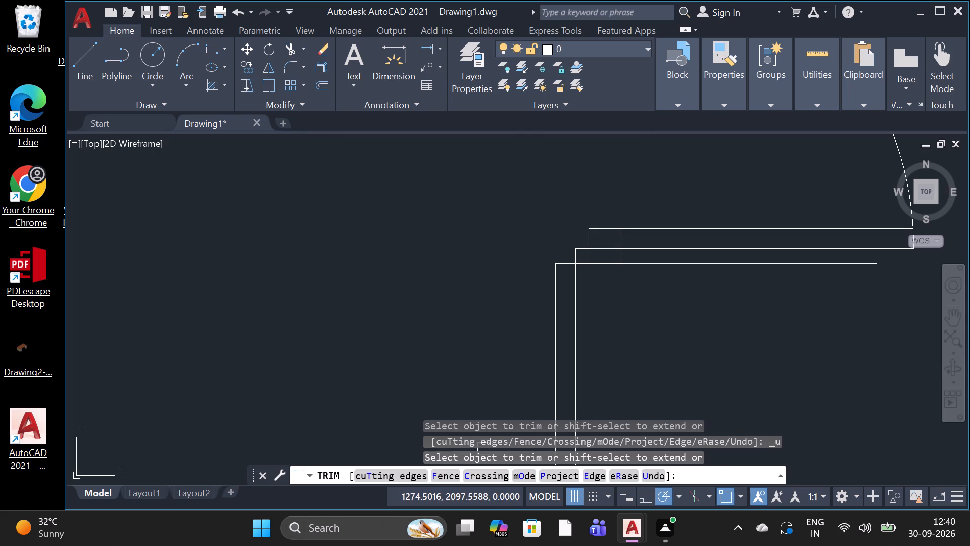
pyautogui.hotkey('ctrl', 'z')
# Trim the north face line of the northwest room's south wall just west of the door's marker line.
pyautogui.scroll(-1, 486, 430)
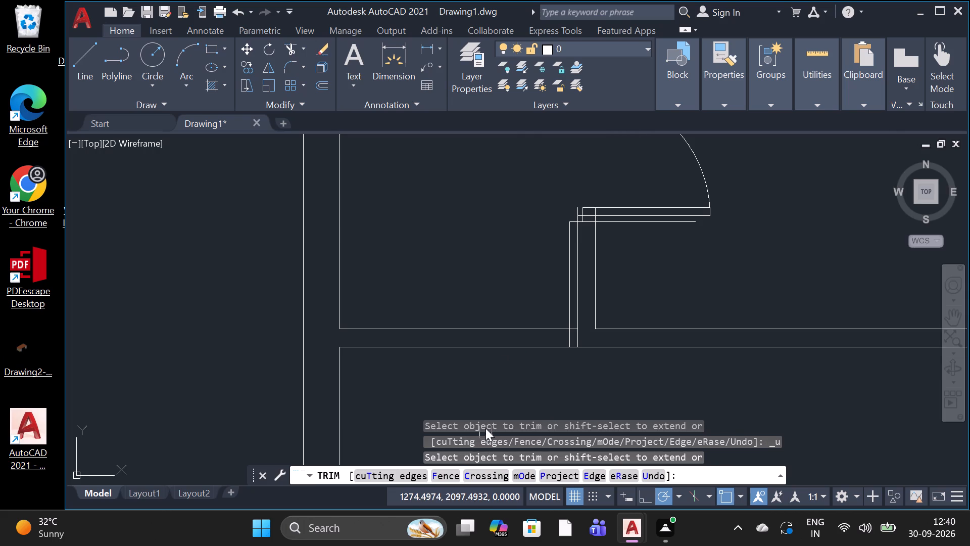
pyautogui.scroll(-1, 488, 405)
pyautogui.scroll(2, 498, 359)
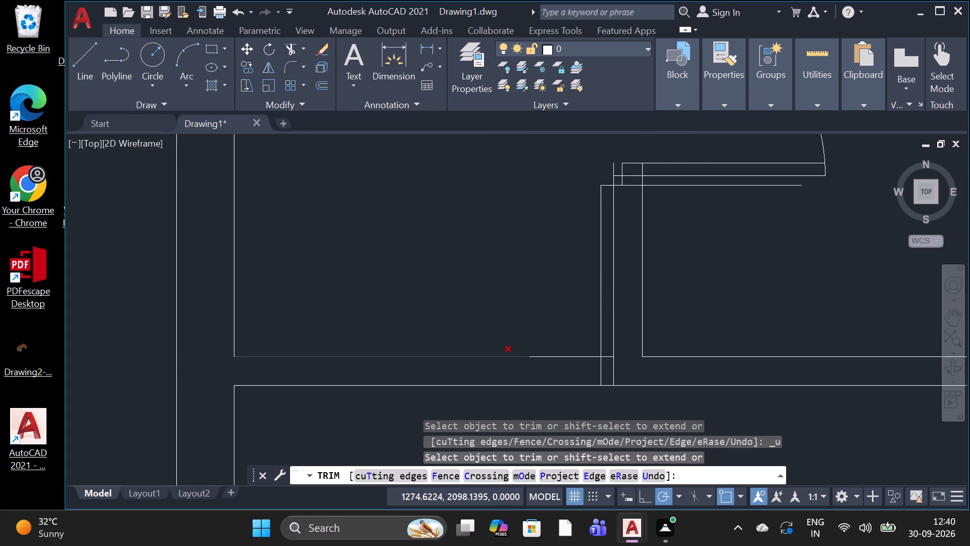
pyautogui.scroll(-7, 498, 359)
pyautogui.scroll(6, 501, 361)
pyautogui.scroll(-1, 499, 362)
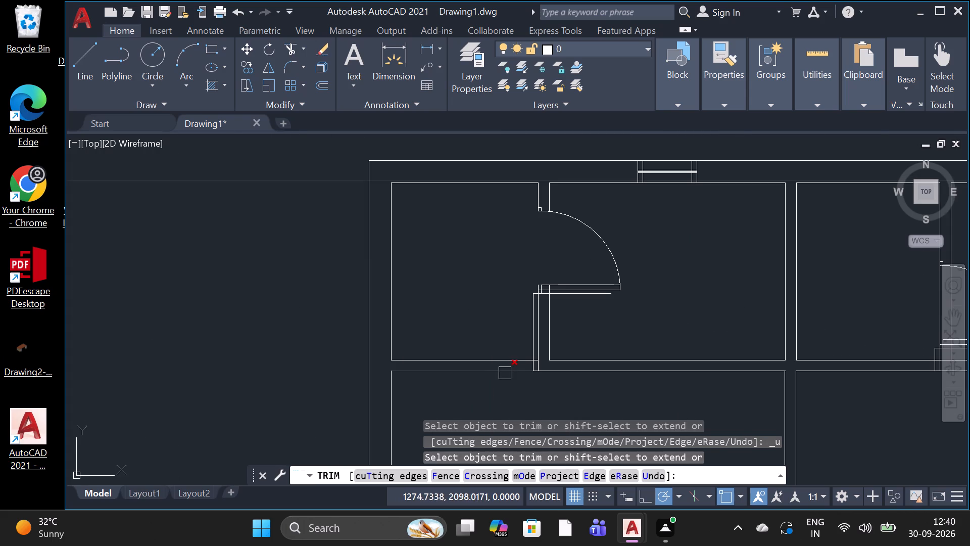
pyautogui.scroll(2, 509, 362)
pyautogui.click(509, 361)
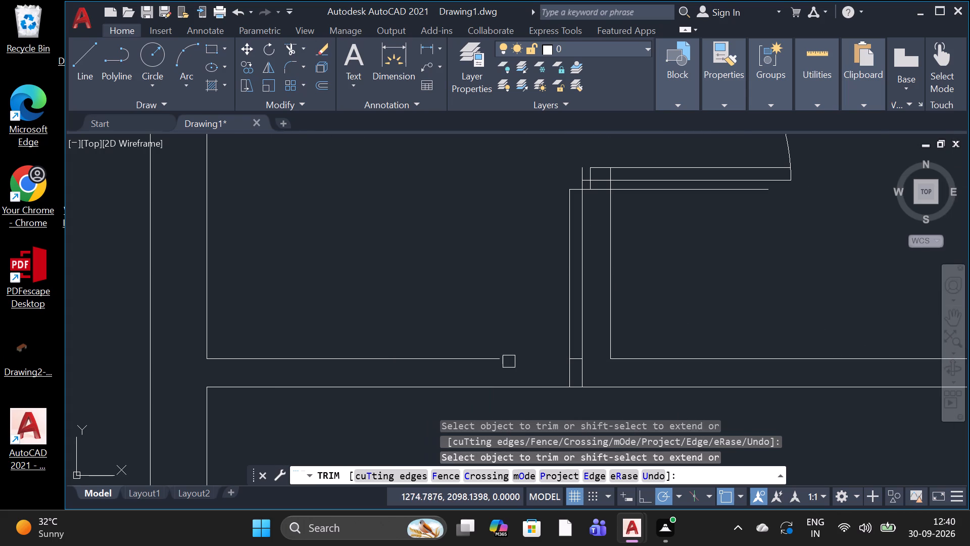
pyautogui.scroll(-2, 525, 351)
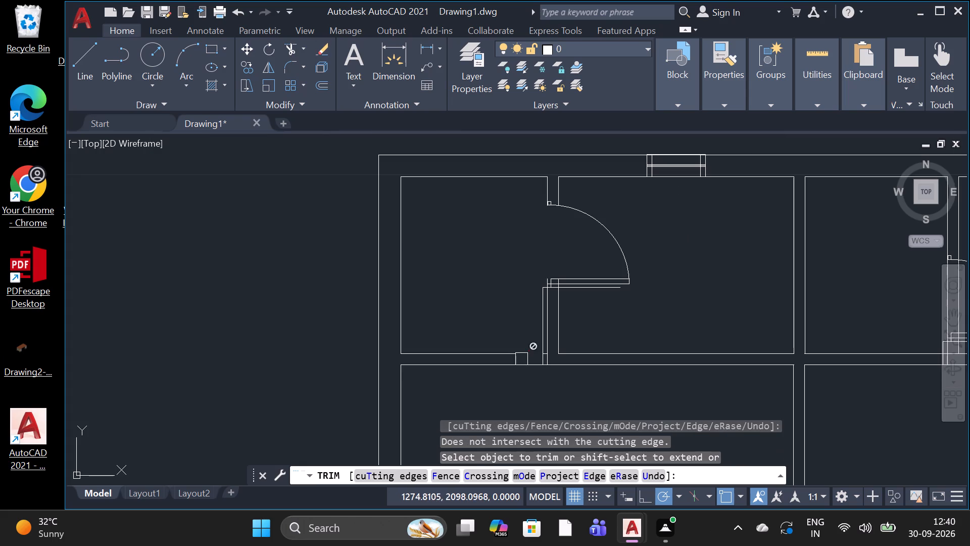
pyautogui.scroll(3, 524, 363)
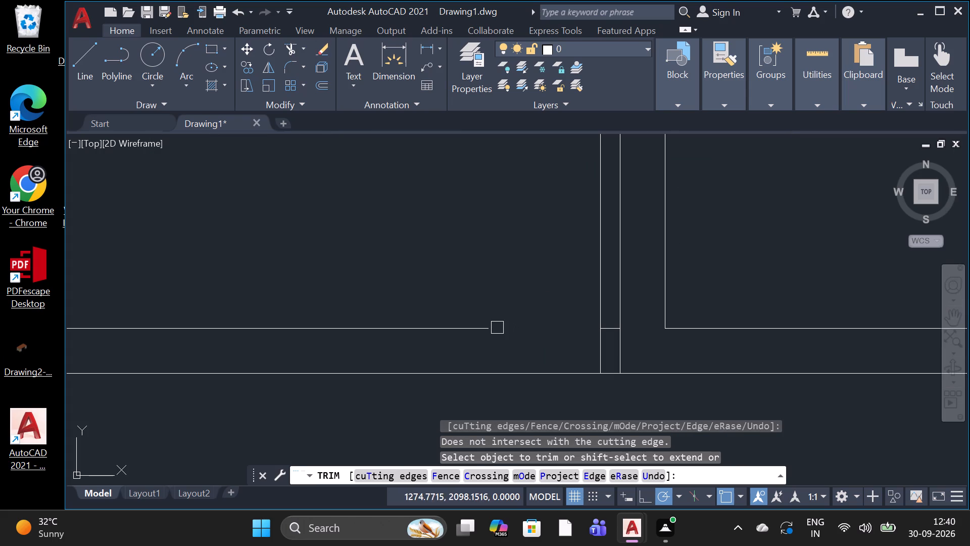
pyautogui.scroll(-3, 505, 338)
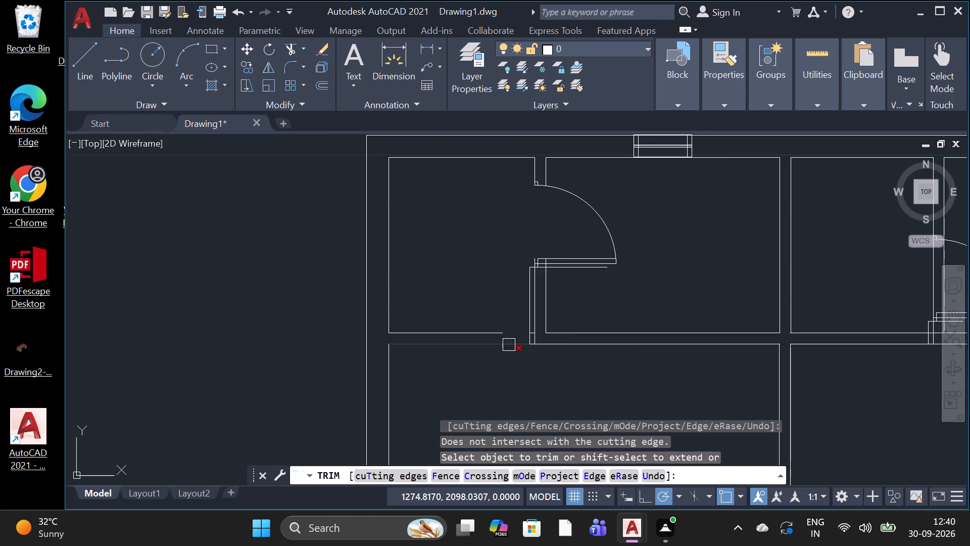
pyautogui.scroll(-2, 516, 362)
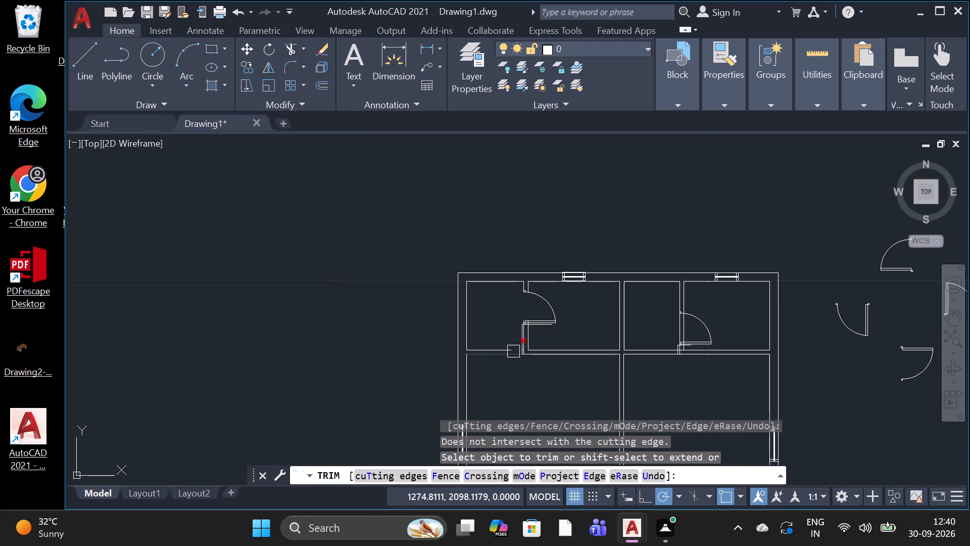
pyautogui.scroll(2, 513, 351)
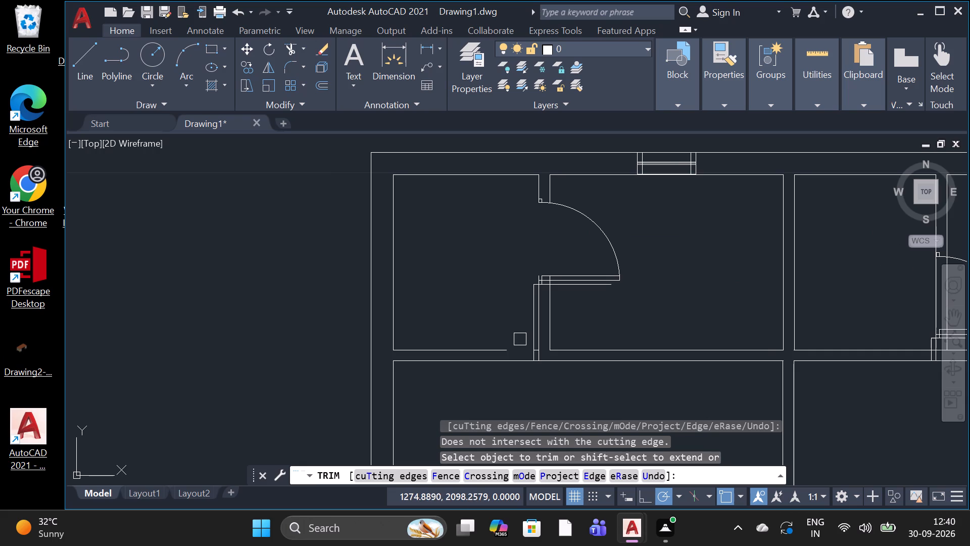
# Trim both face lines of the northeast rooms' south wall between the central partition and the marker line beside the northeast door.
pyautogui.scroll(-2, 525, 340)
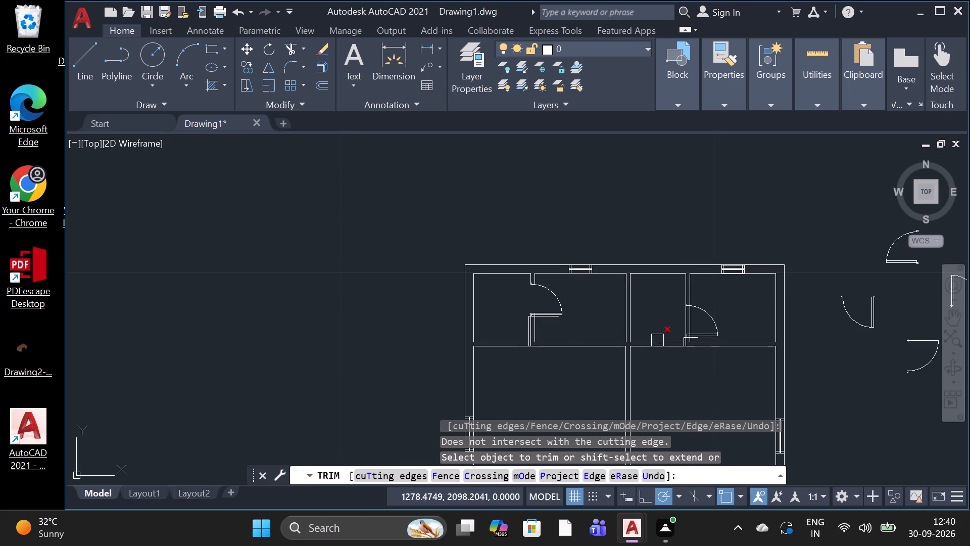
pyautogui.click(657, 341)
pyautogui.click(658, 344)
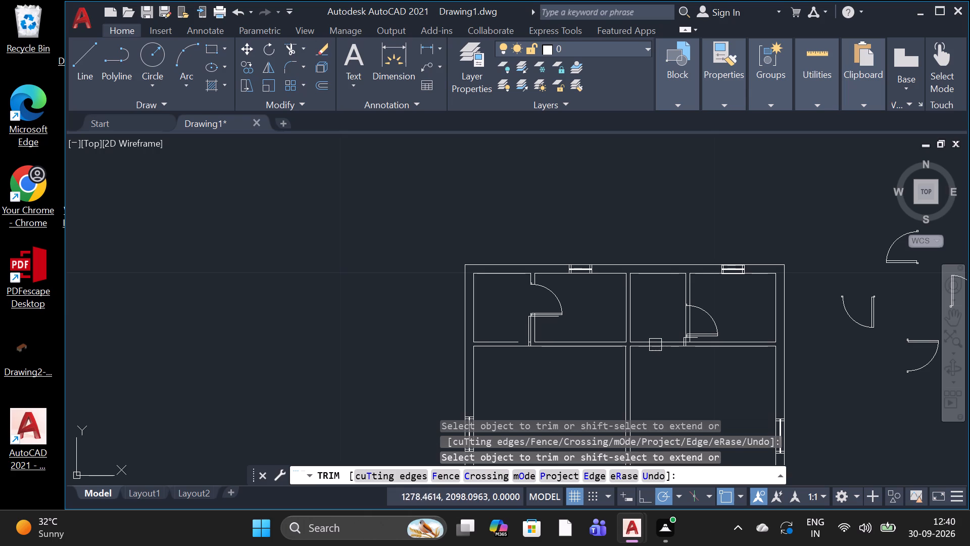
pyautogui.tripleClick(654, 346)
pyautogui.click(653, 337)
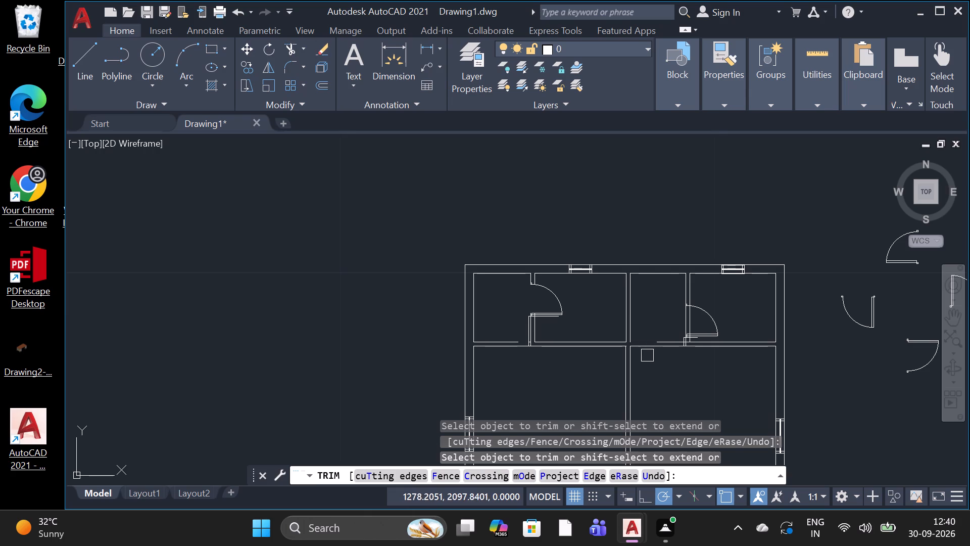
pyautogui.click(649, 344)
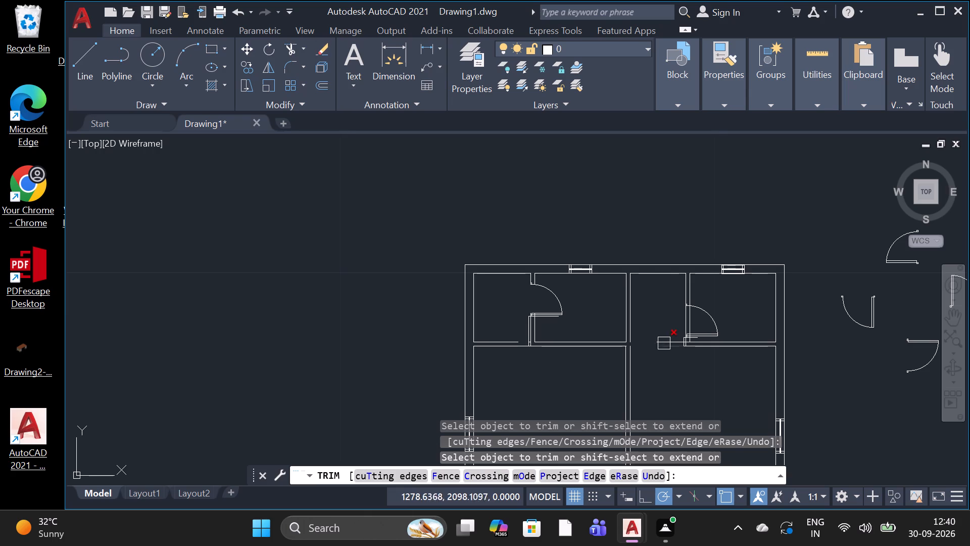
pyautogui.click(666, 341)
pyautogui.click(667, 348)
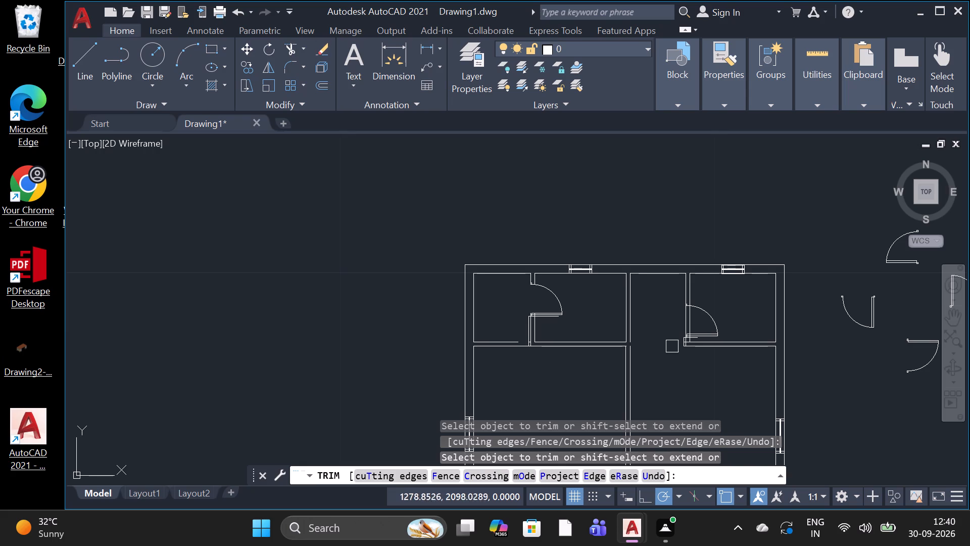
# Trim both partition faces out of the door opening between the two northeast rooms.
pyautogui.scroll(2, 691, 324)
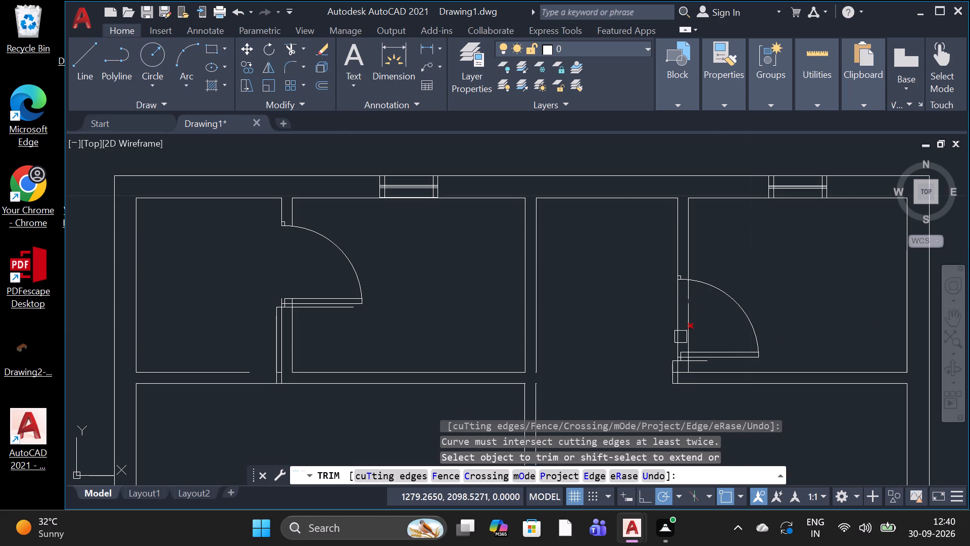
pyautogui.scroll(2, 681, 337)
pyautogui.click(701, 307)
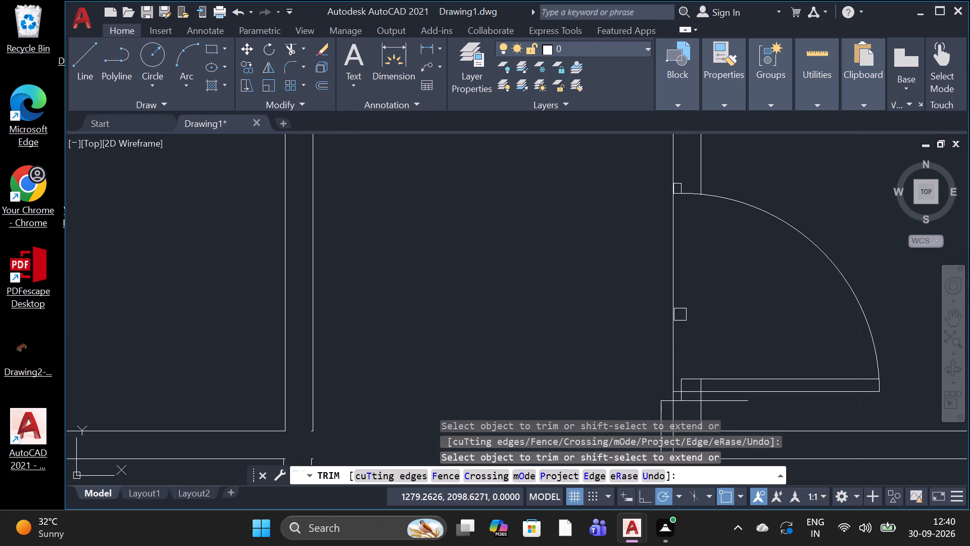
pyautogui.click(675, 315)
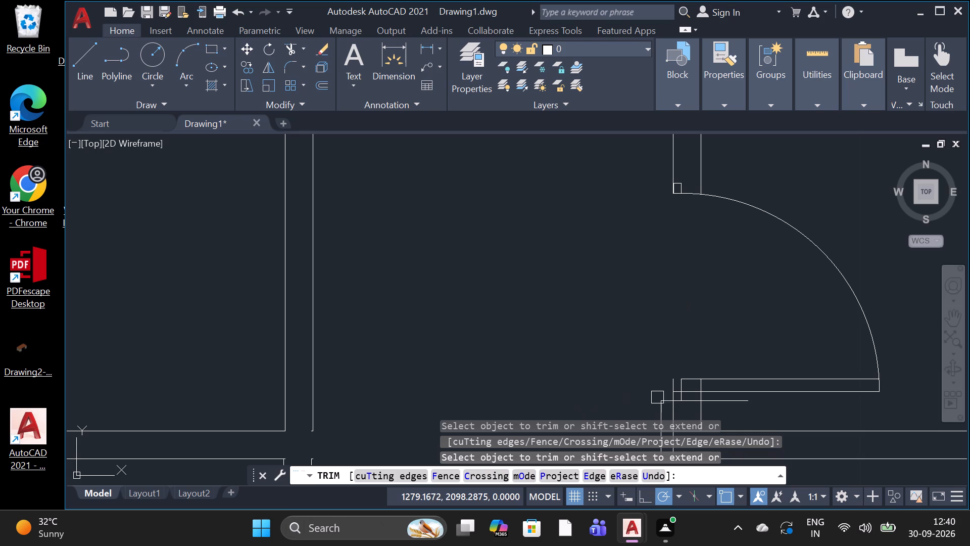
pyautogui.scroll(2, 661, 397)
pyautogui.click(697, 355)
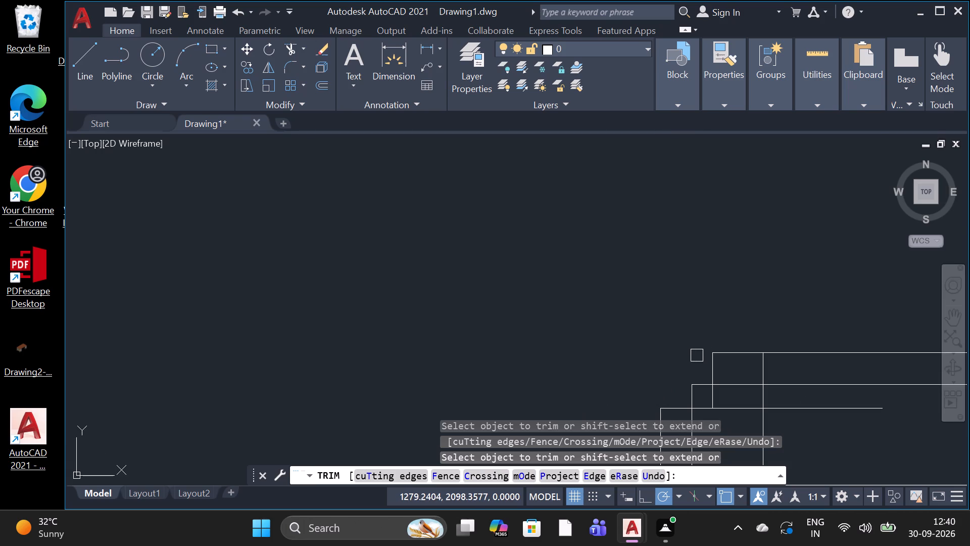
# Examine the wall corners at the northeast and northwest doors for leftover line segments.
pyautogui.scroll(-4, 697, 355)
pyautogui.scroll(2, 697, 387)
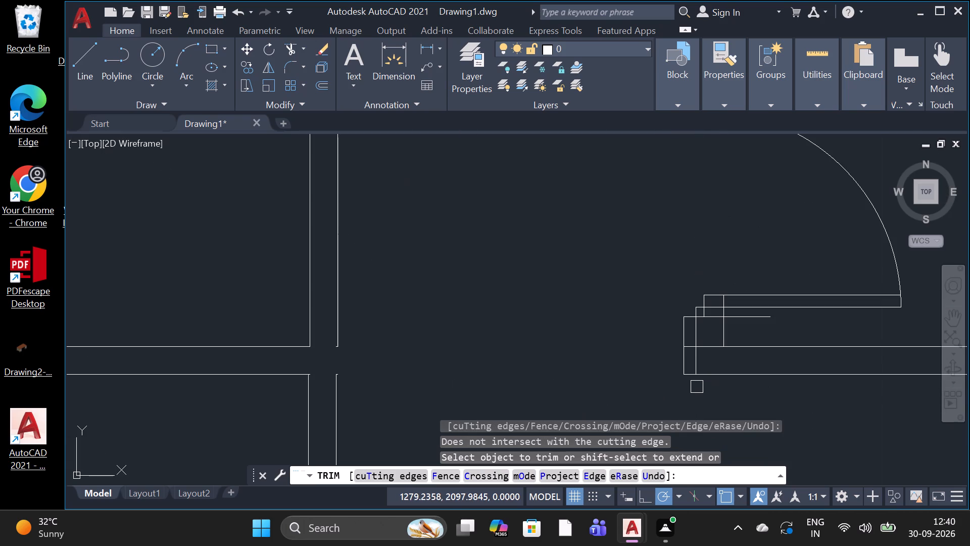
pyautogui.scroll(-5, 697, 387)
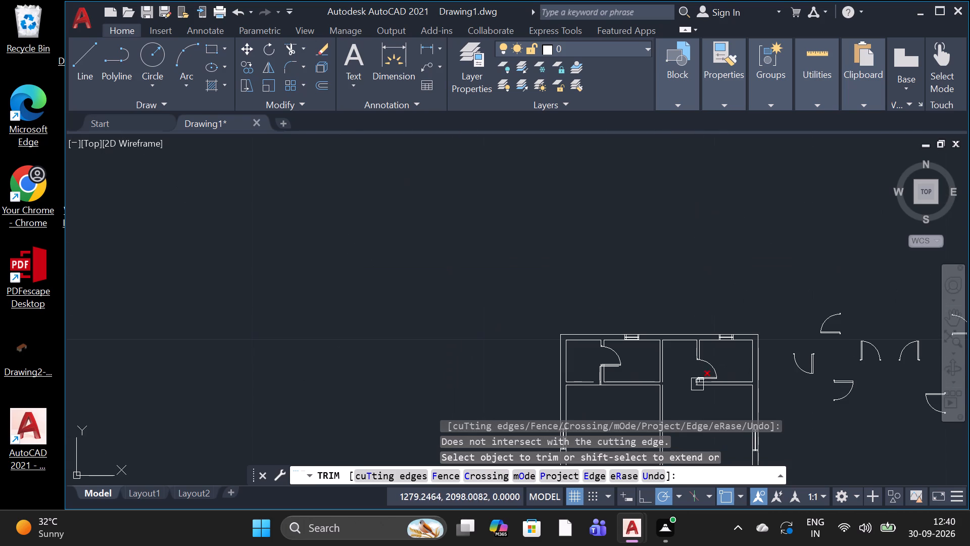
pyautogui.scroll(-1, 568, 367)
pyautogui.scroll(3, 571, 388)
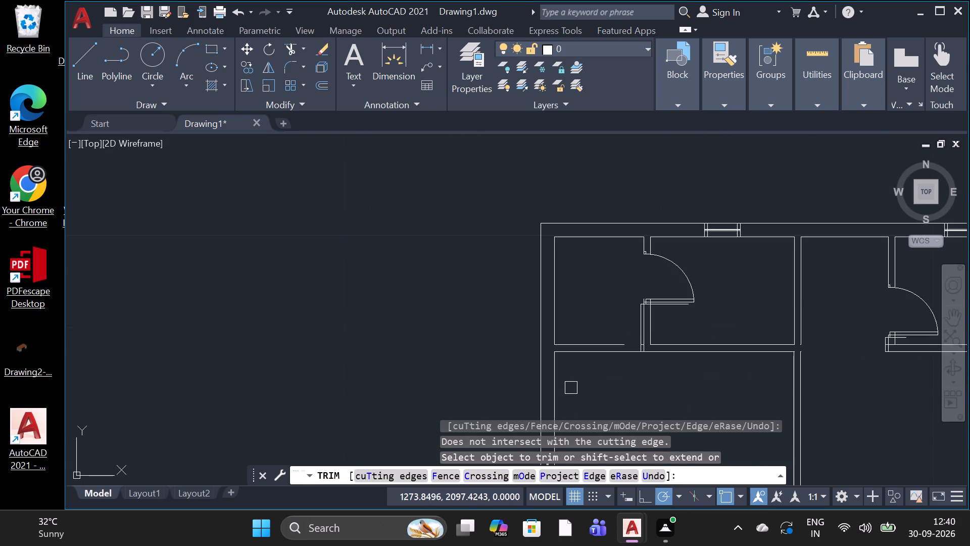
pyautogui.scroll(2, 620, 366)
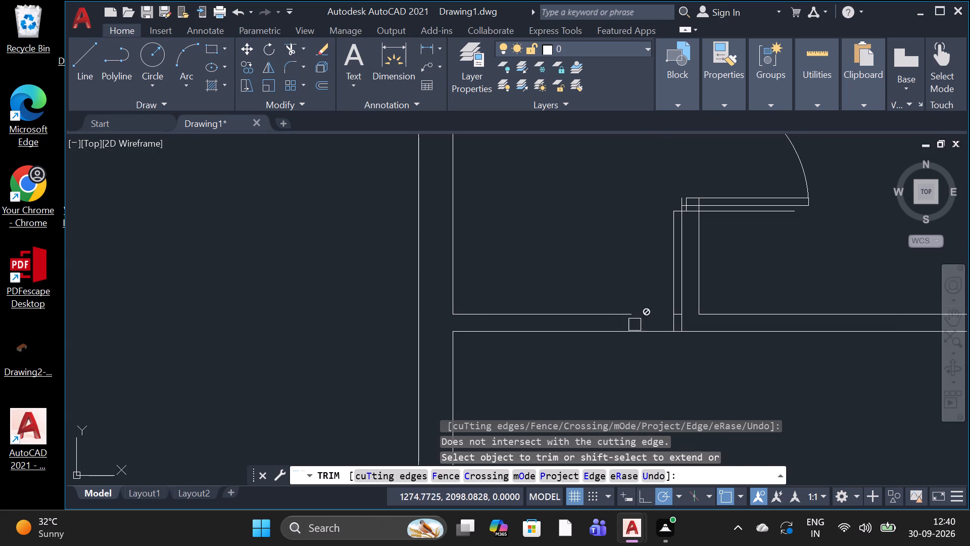
# Trim both face lines of the middle east-west wall out of the door opening just west of the central partition.
pyautogui.scroll(-8, 638, 354)
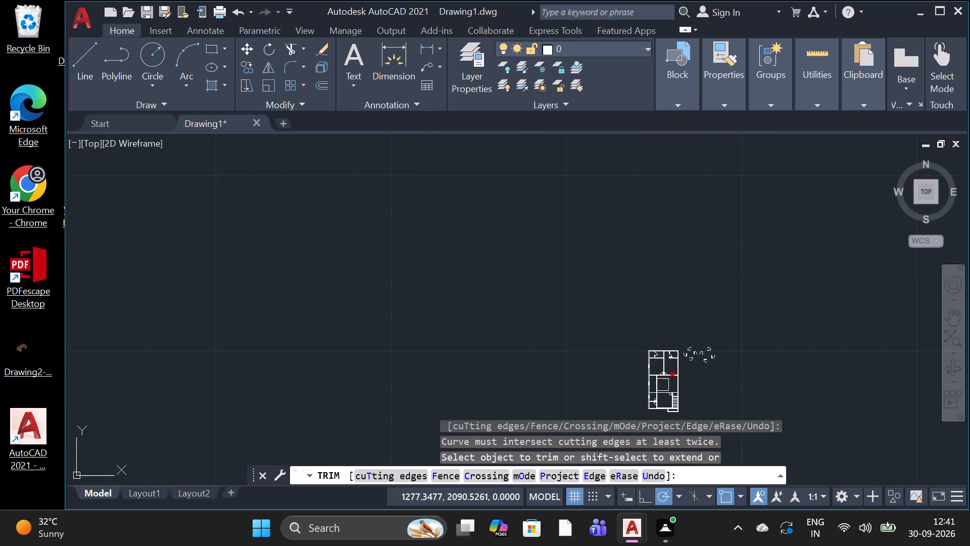
pyautogui.scroll(3, 662, 413)
pyautogui.scroll(6, 669, 256)
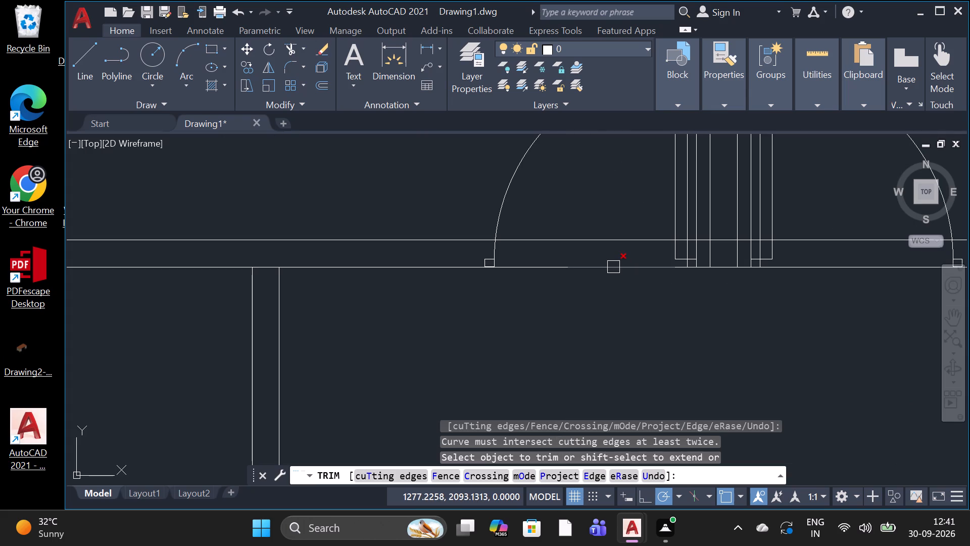
pyautogui.scroll(2, 600, 243)
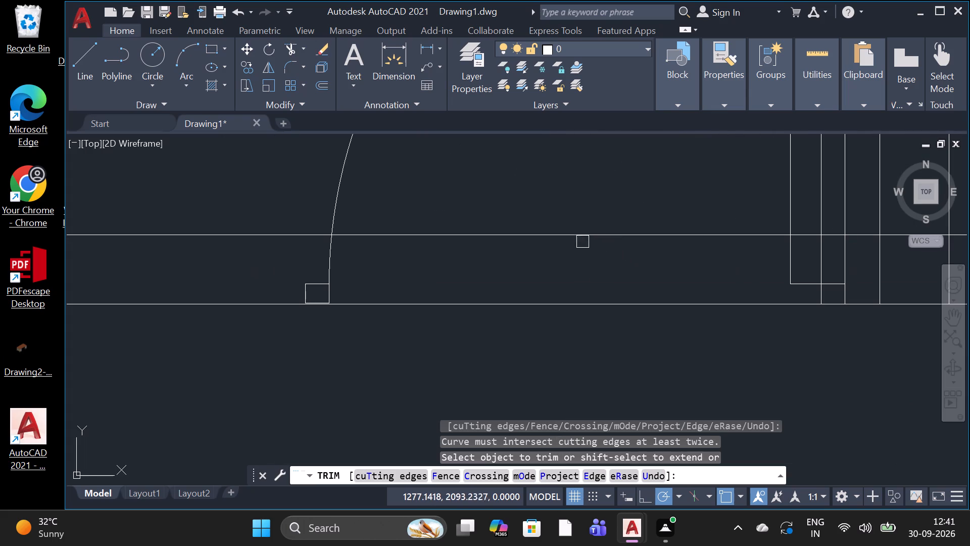
pyautogui.click(588, 237)
pyautogui.click(591, 235)
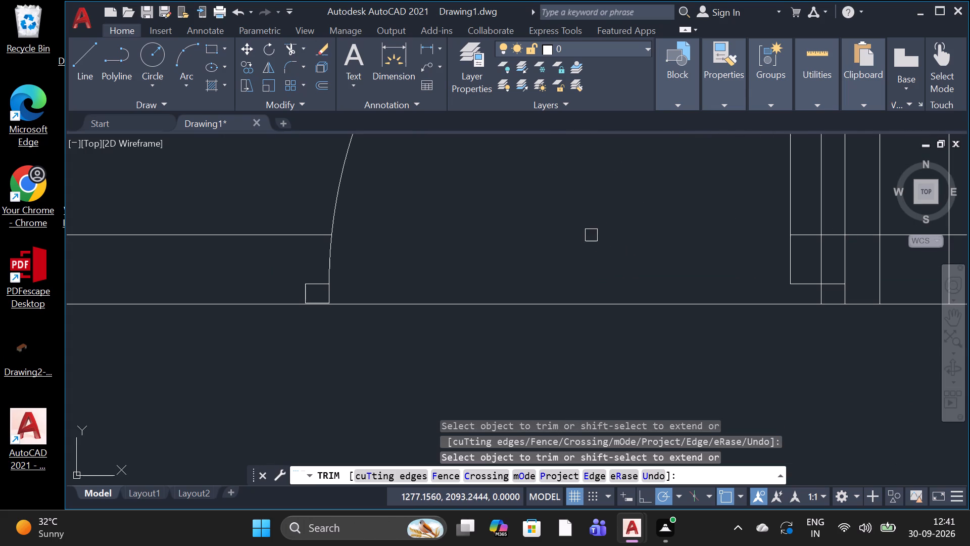
pyautogui.click(592, 307)
pyautogui.click(675, 305)
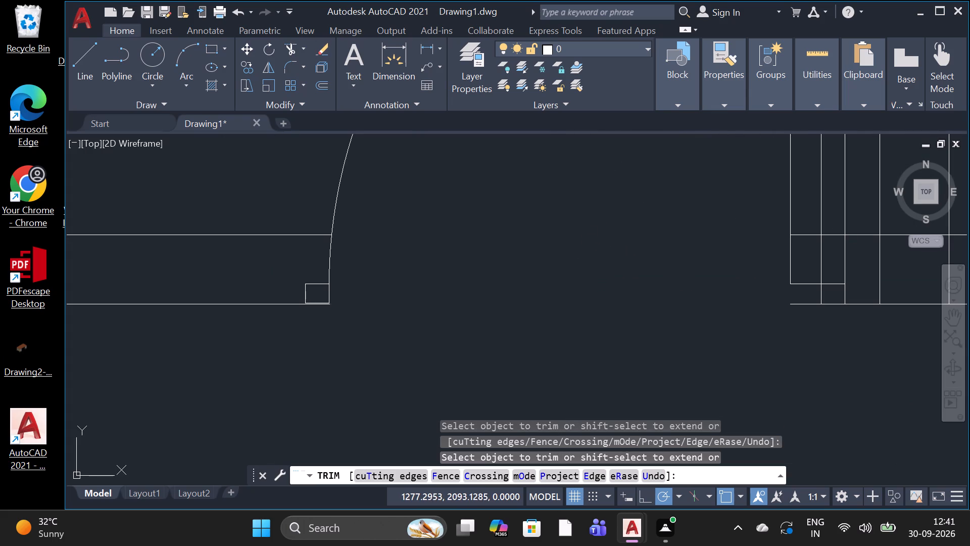
pyautogui.click(798, 308)
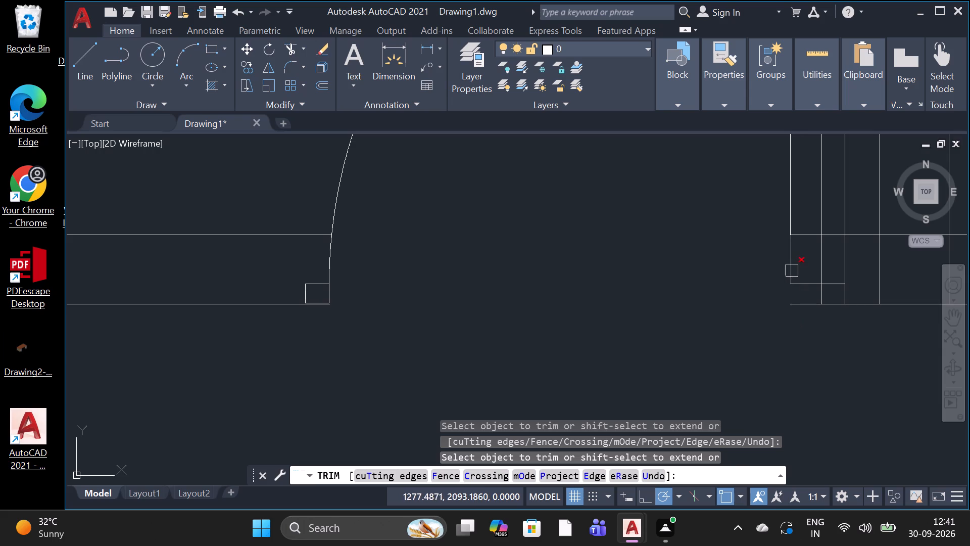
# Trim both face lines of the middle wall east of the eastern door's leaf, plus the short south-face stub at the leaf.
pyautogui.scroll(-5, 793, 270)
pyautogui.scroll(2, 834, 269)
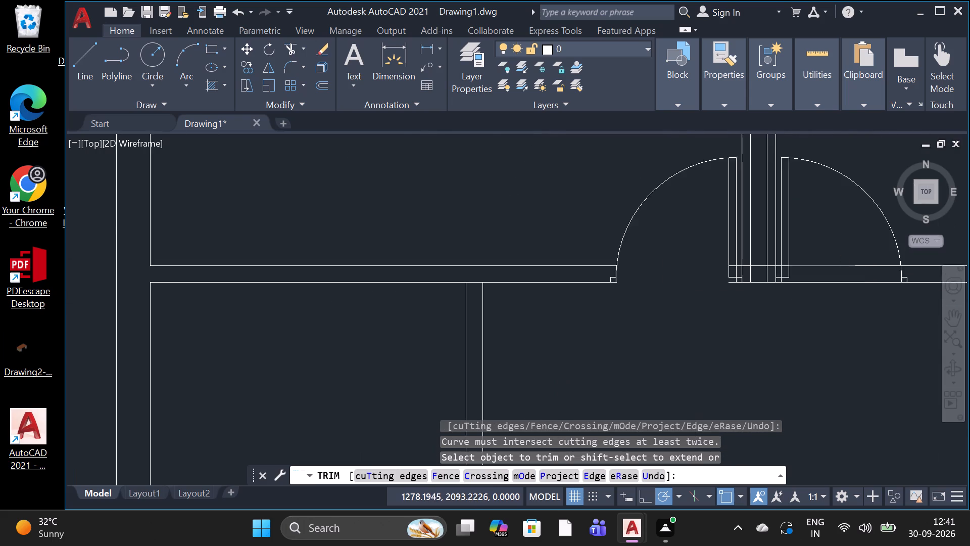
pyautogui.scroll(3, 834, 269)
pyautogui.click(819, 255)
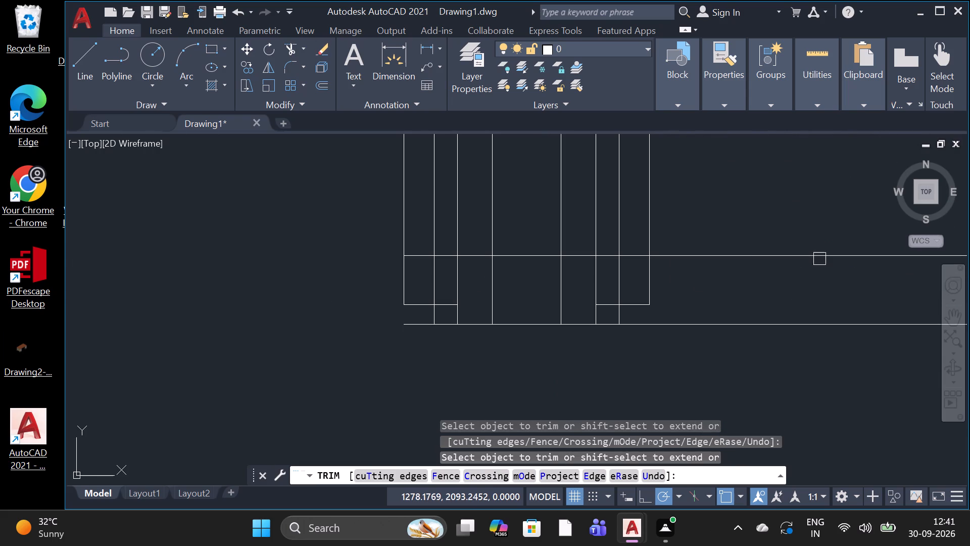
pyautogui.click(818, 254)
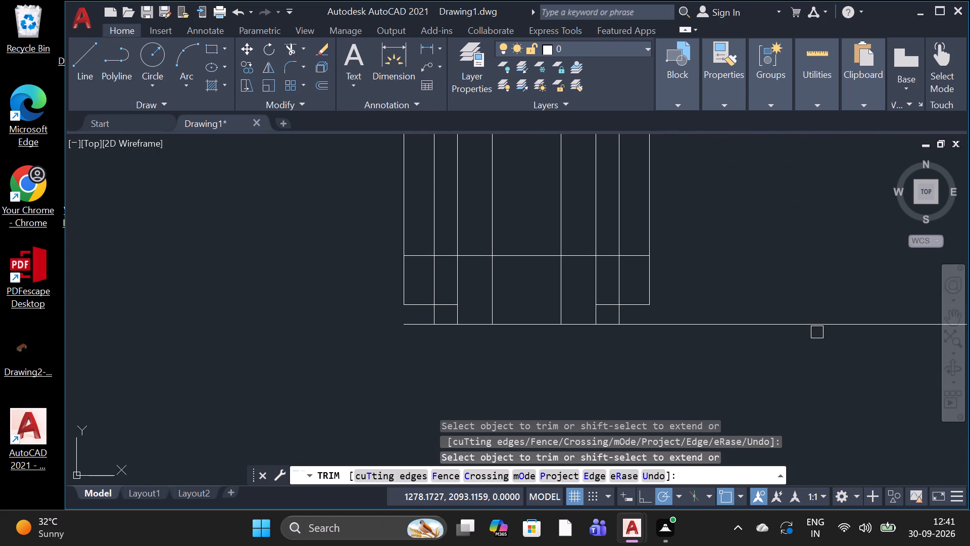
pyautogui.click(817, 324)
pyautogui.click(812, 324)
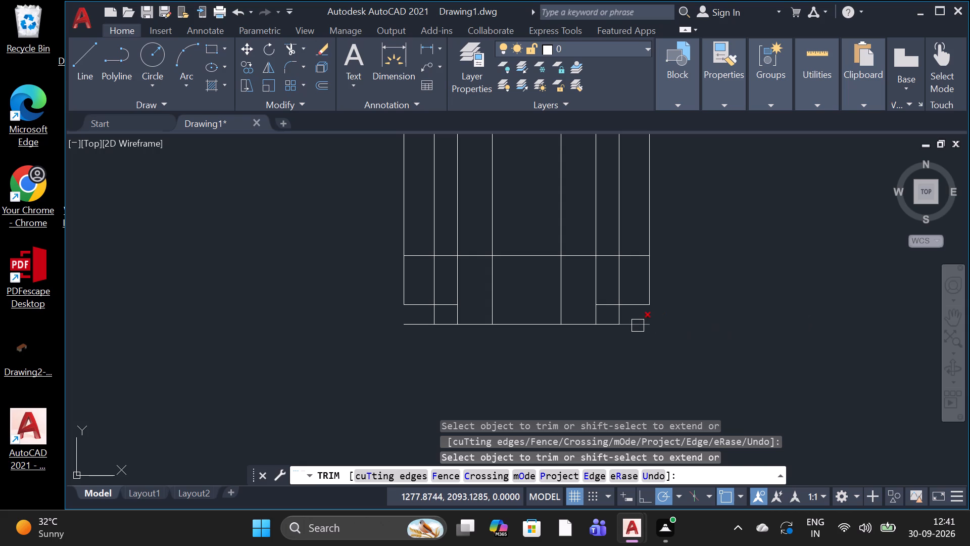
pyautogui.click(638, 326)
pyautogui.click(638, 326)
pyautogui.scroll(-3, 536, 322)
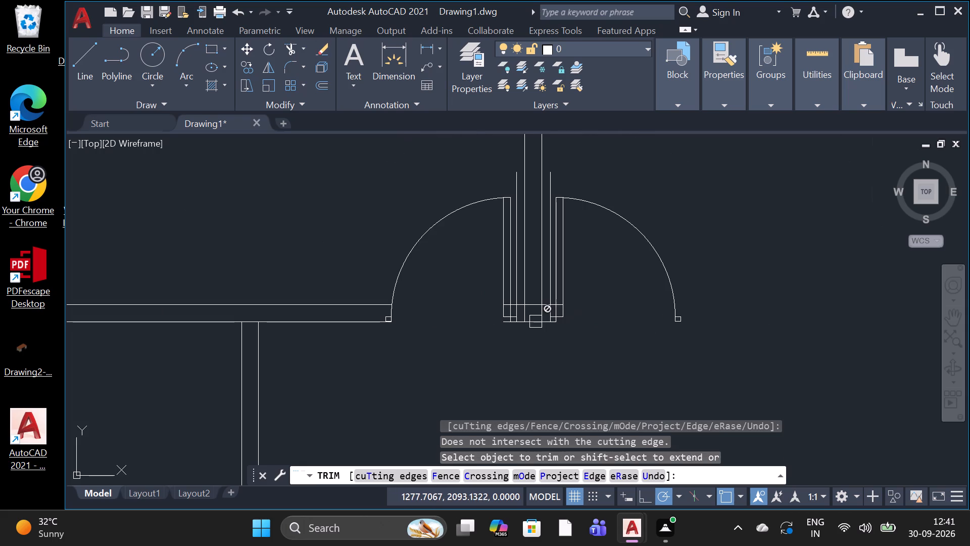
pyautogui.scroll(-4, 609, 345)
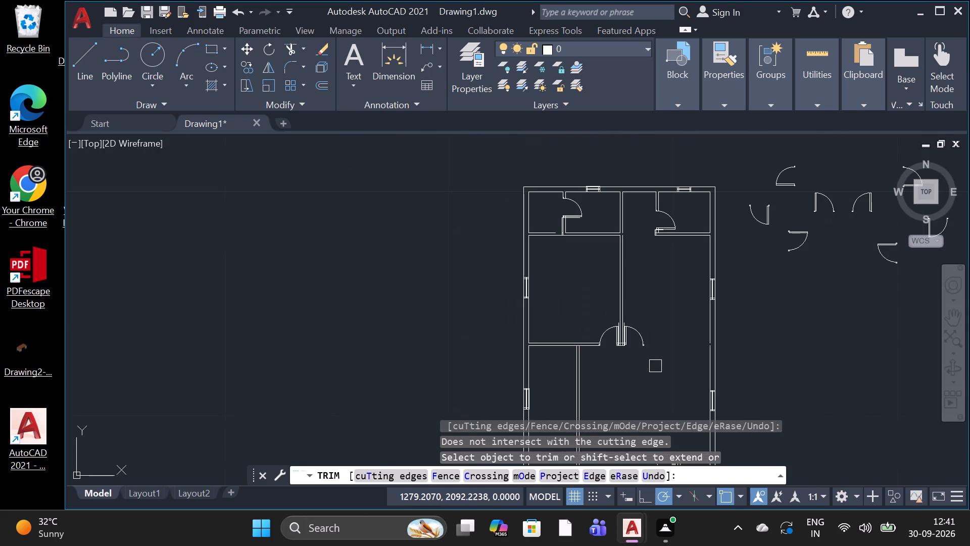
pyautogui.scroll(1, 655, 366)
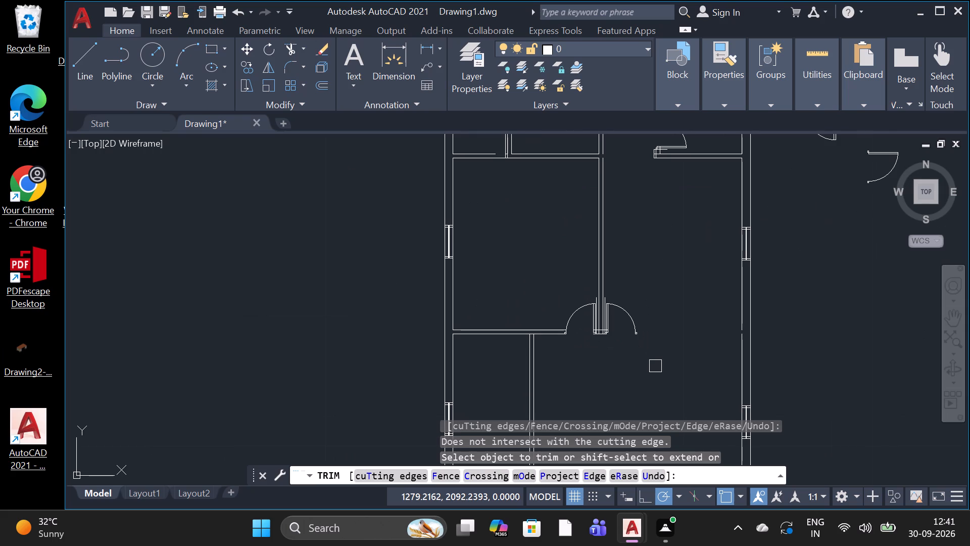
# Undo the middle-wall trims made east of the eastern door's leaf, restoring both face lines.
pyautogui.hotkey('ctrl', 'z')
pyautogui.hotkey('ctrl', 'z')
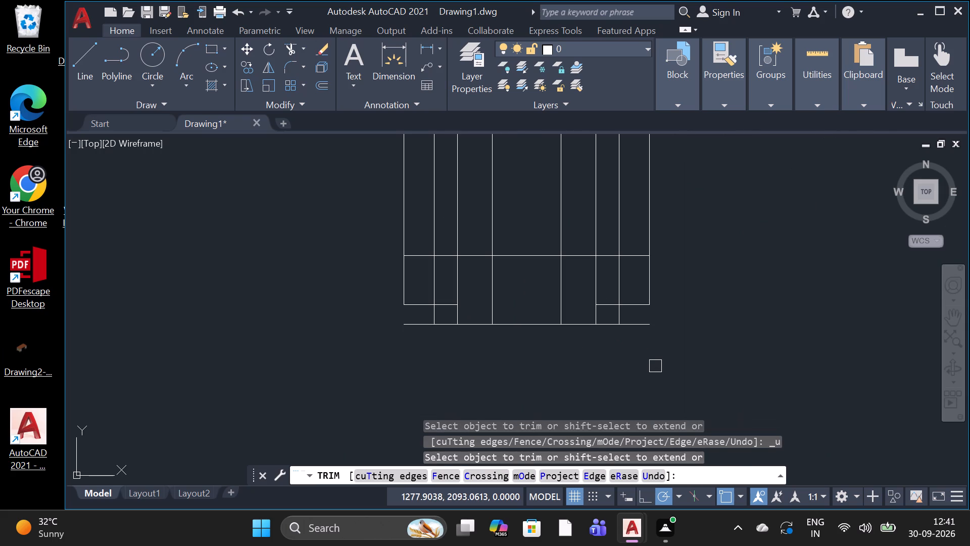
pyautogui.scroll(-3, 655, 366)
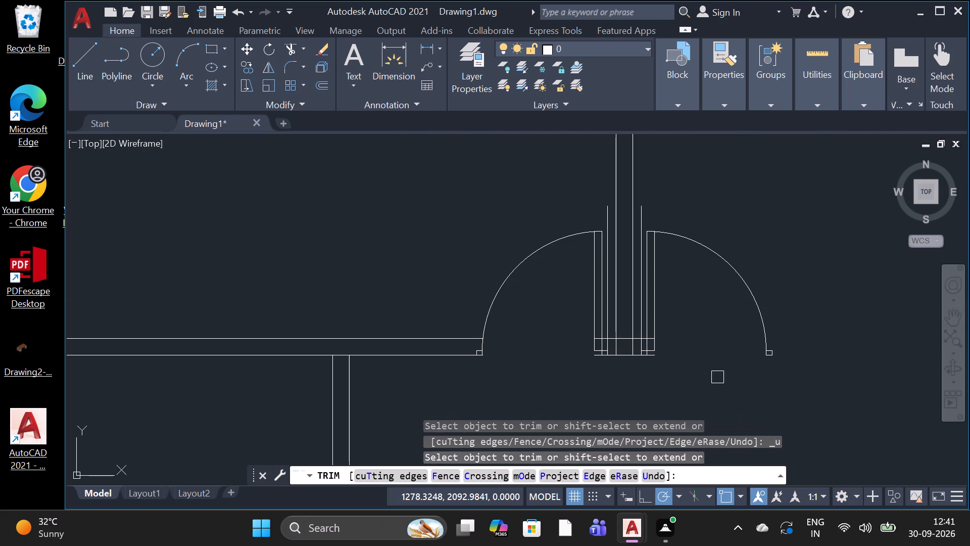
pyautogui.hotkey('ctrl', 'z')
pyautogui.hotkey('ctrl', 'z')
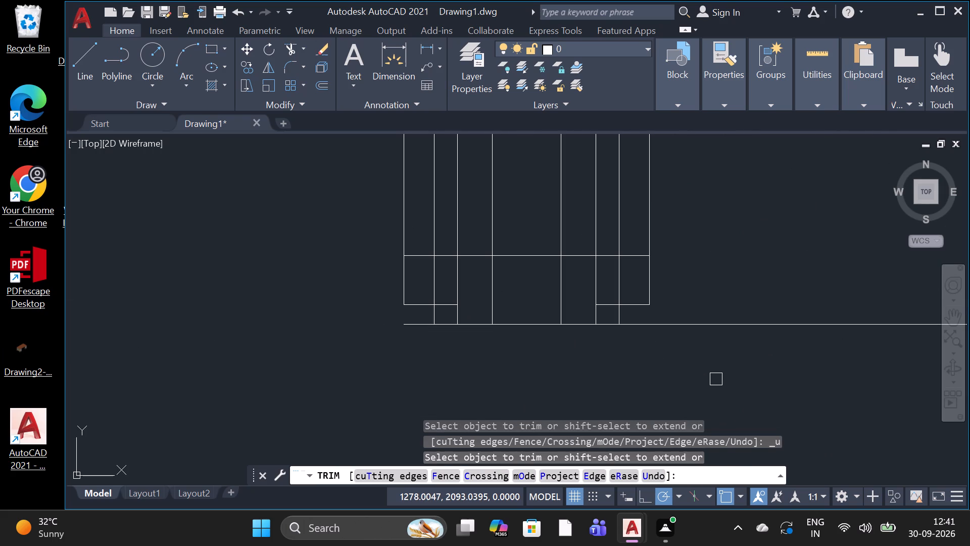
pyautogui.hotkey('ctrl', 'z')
# Trim both face lines of the middle east-west wall out of the door opening just east of the central partition.
pyautogui.scroll(-3, 716, 379)
pyautogui.scroll(3, 750, 347)
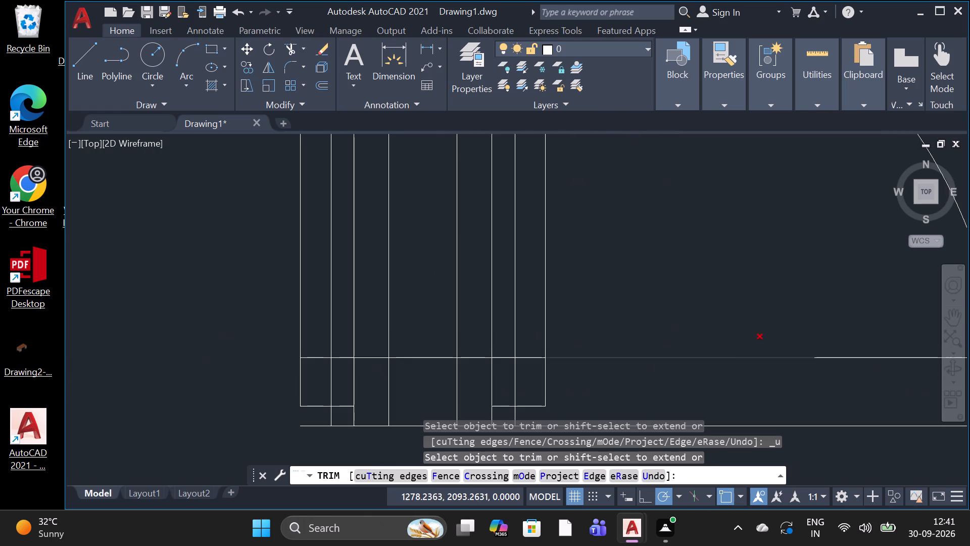
pyautogui.scroll(-3, 769, 358)
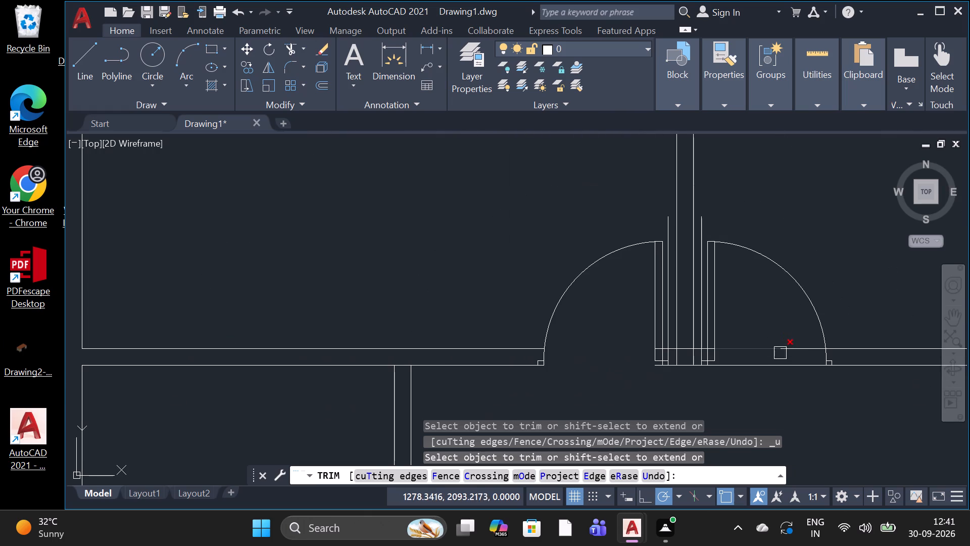
pyautogui.scroll(4, 793, 350)
pyautogui.click(787, 350)
pyautogui.scroll(-3, 787, 350)
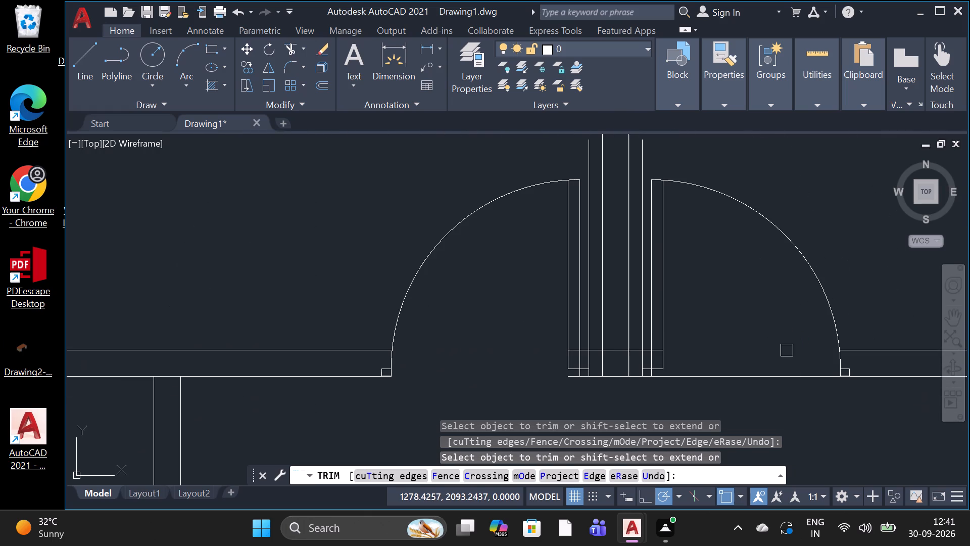
pyautogui.scroll(2, 779, 372)
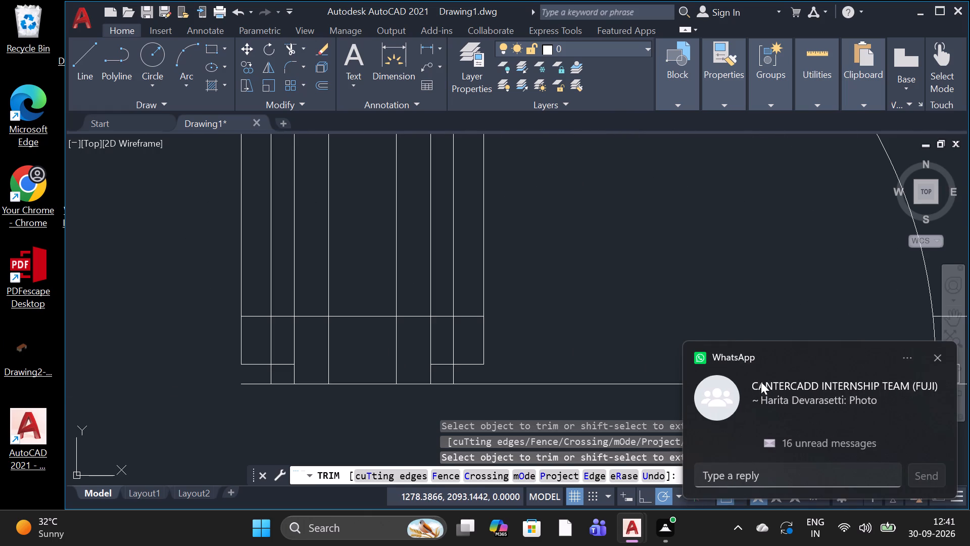
pyautogui.click(932, 352)
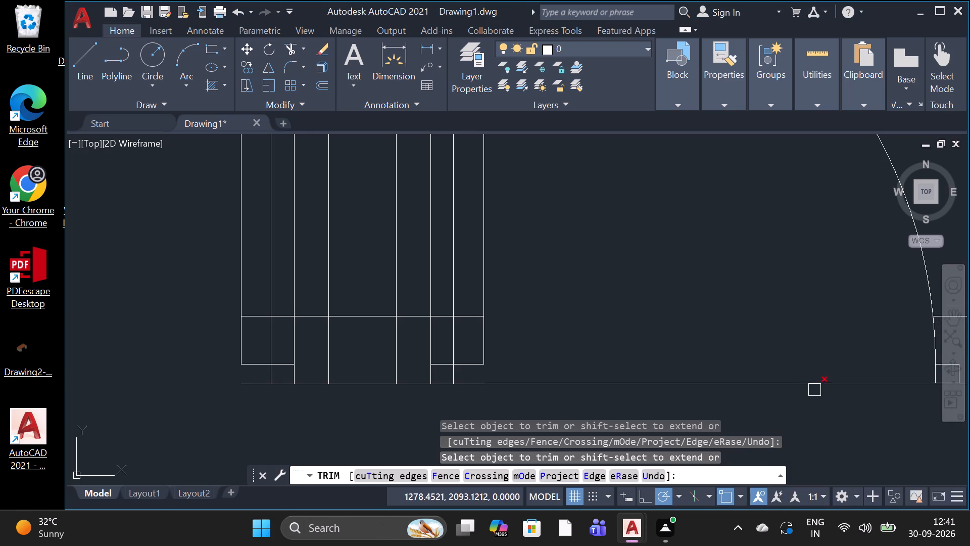
pyautogui.click(817, 378)
pyautogui.click(817, 388)
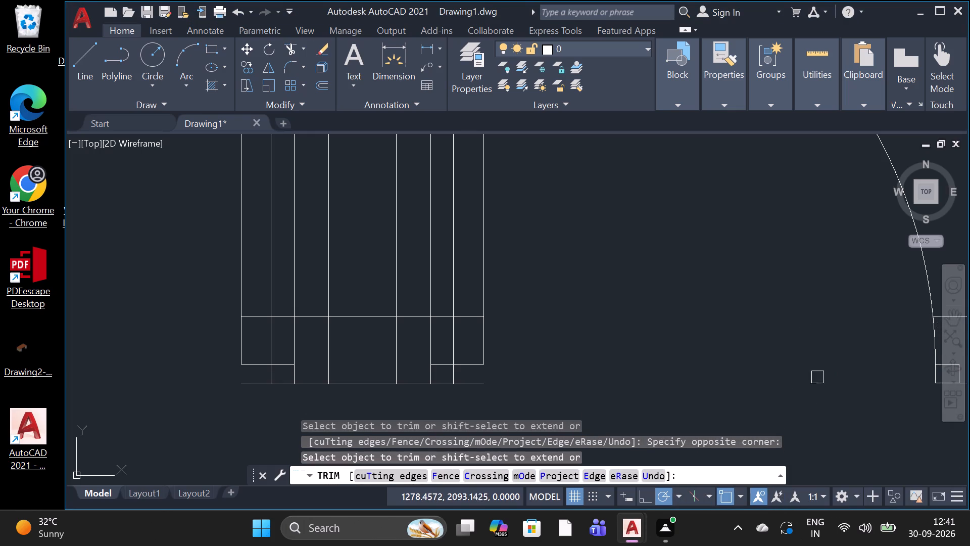
# Trim the short south-face stubs of the middle wall at the outer edges of the two door leaves beside the central partition.
pyautogui.scroll(-3, 820, 336)
pyautogui.scroll(3, 758, 357)
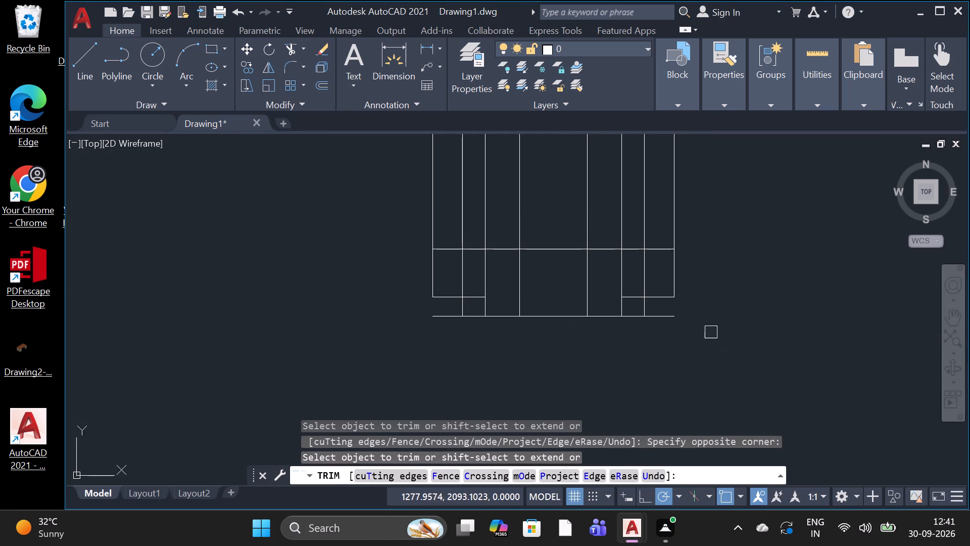
pyautogui.click(674, 319)
pyautogui.click(674, 318)
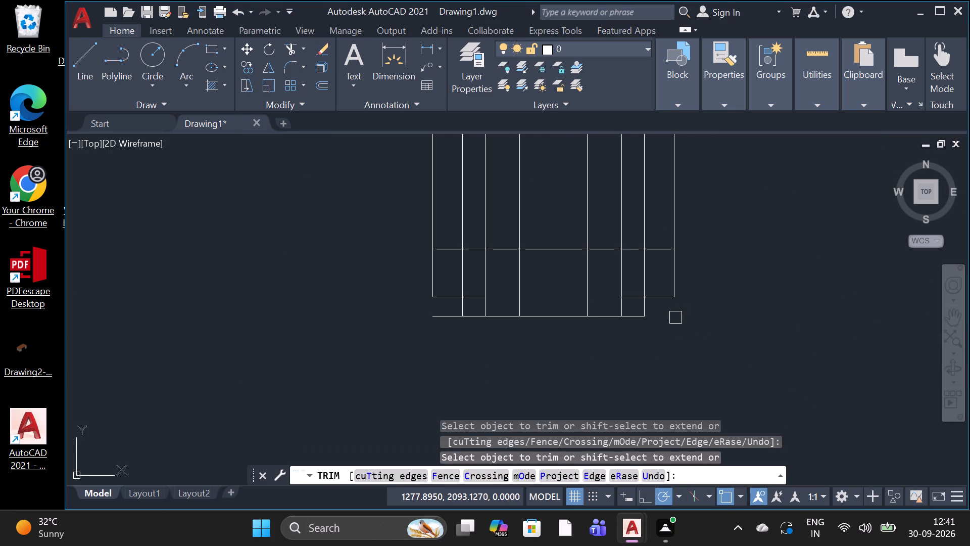
pyautogui.scroll(-2, 704, 311)
pyautogui.scroll(4, 606, 317)
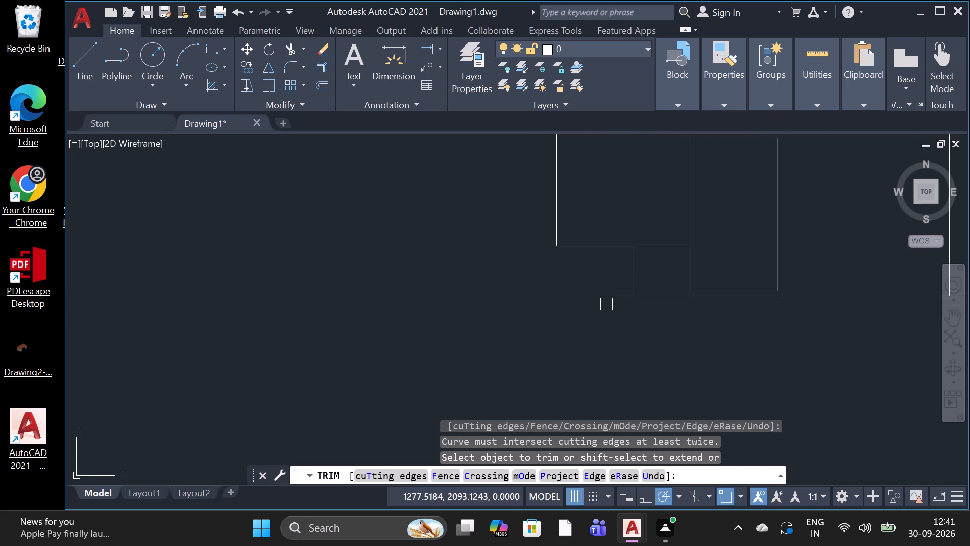
pyautogui.click(606, 298)
pyautogui.scroll(-6, 606, 298)
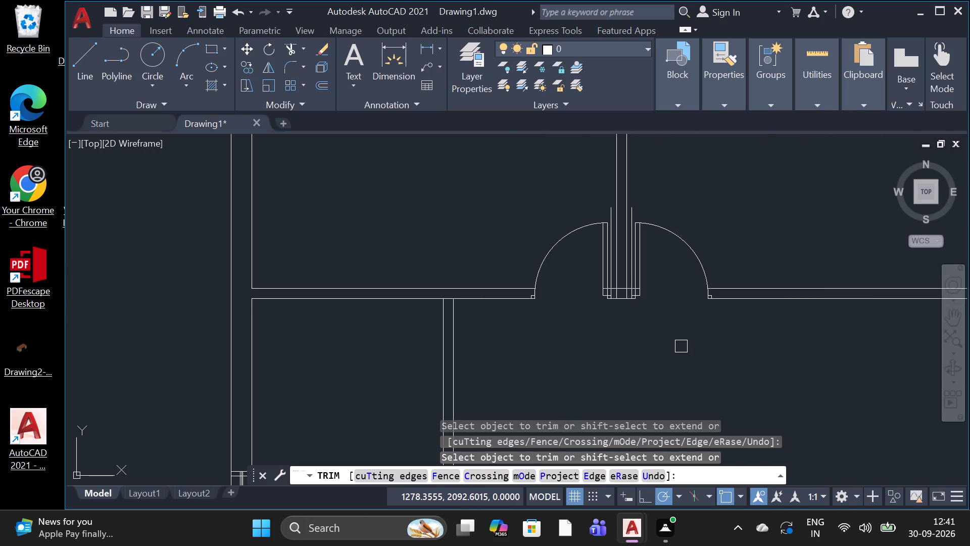
# Trim both face lines of the lower east-west wall out of the door opening beside the stairs, plus the short north-face stub at the leaf.
pyautogui.scroll(-4, 681, 346)
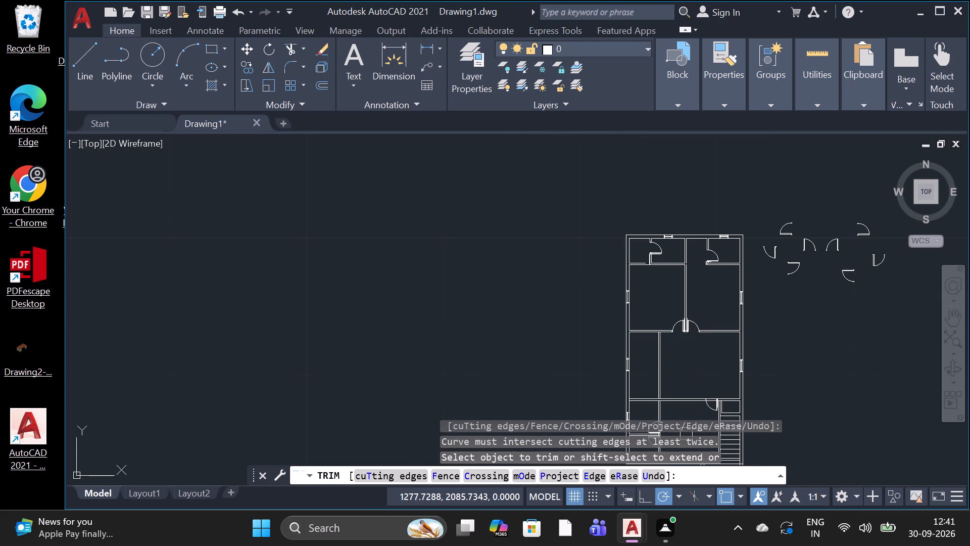
pyautogui.scroll(5, 687, 431)
pyautogui.scroll(2, 700, 376)
pyautogui.scroll(-2, 857, 373)
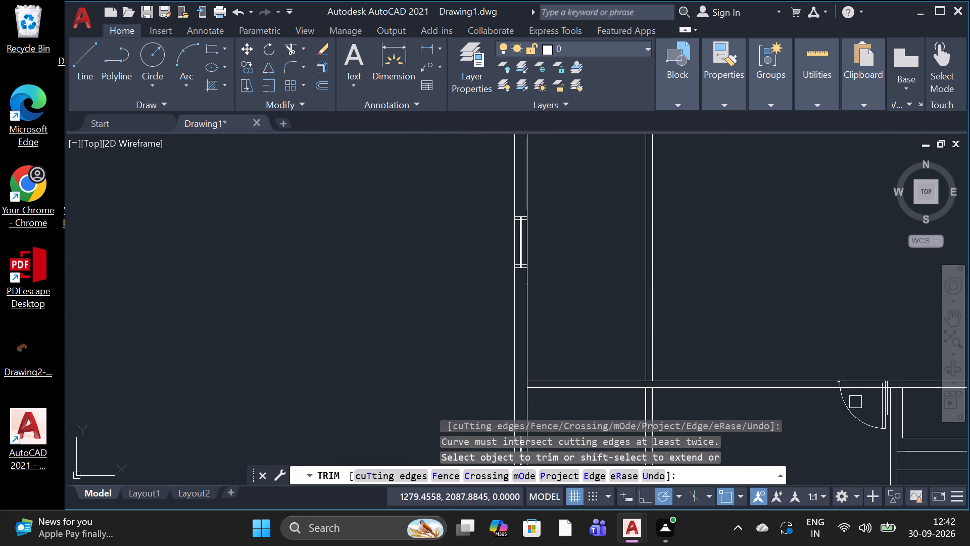
pyautogui.scroll(5, 857, 401)
pyautogui.scroll(-2, 849, 337)
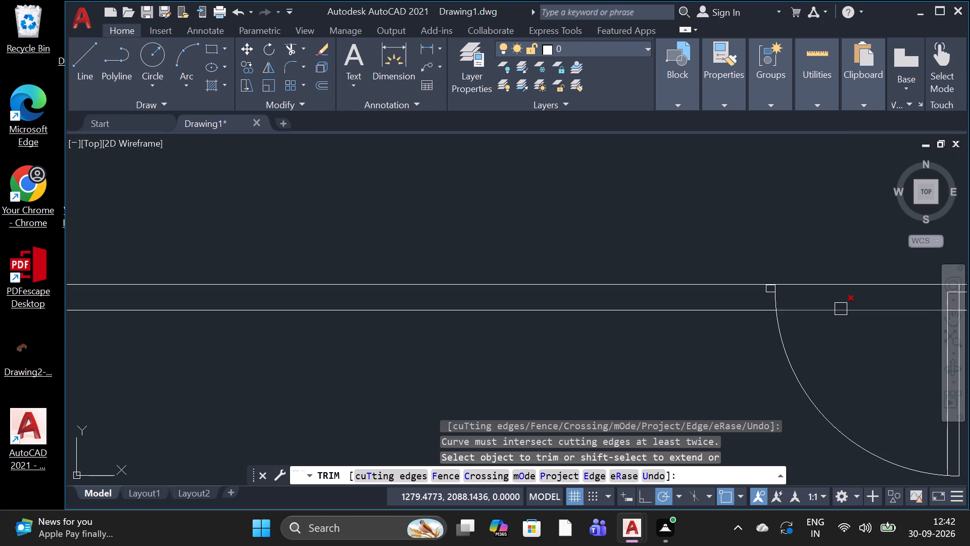
pyautogui.click(841, 309)
pyautogui.click(840, 305)
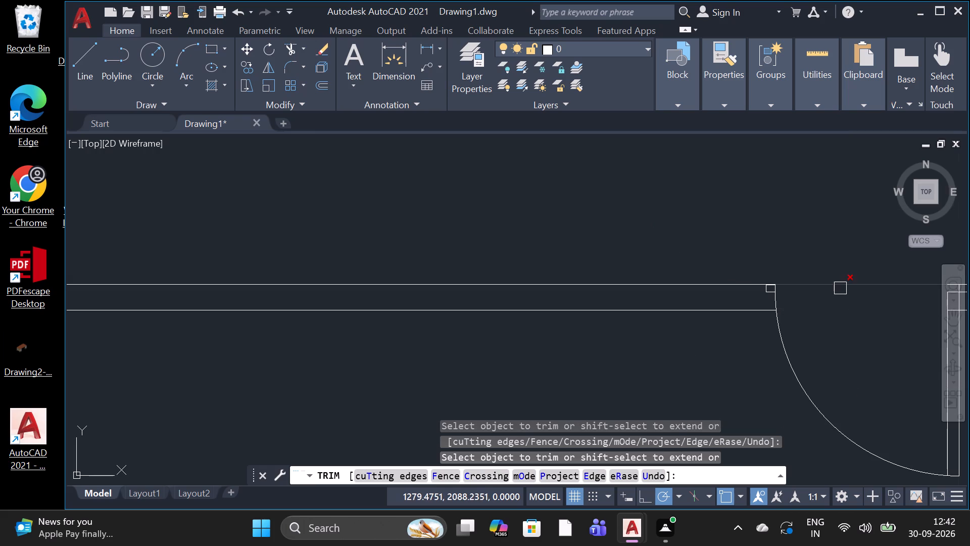
pyautogui.click(840, 287)
pyautogui.scroll(-3, 840, 287)
pyautogui.scroll(5, 871, 287)
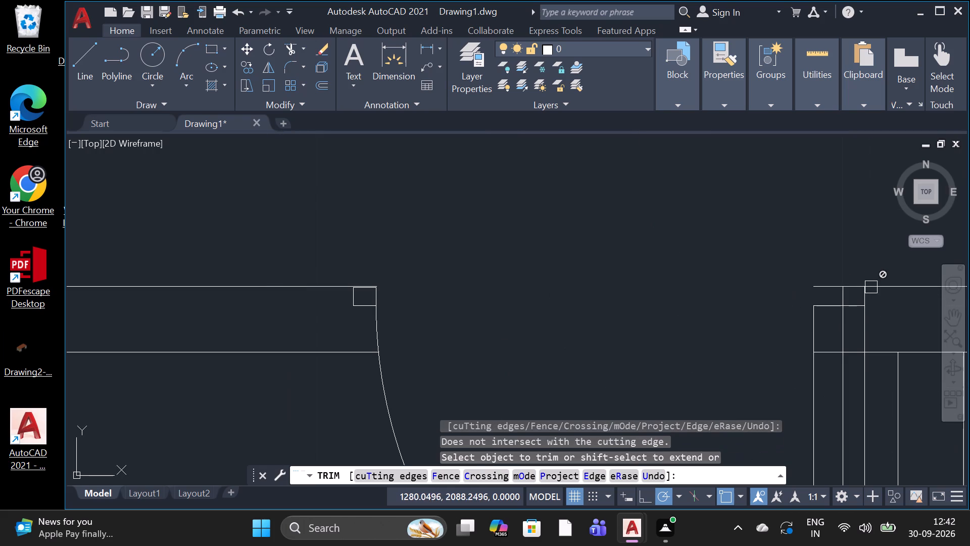
pyautogui.click(818, 284)
pyautogui.scroll(-6, 818, 284)
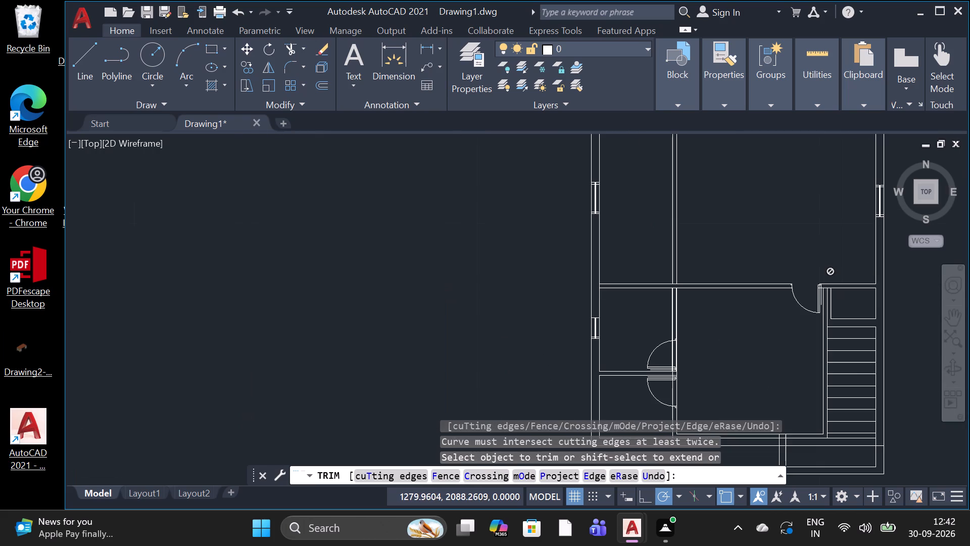
# Trim the southwest partition's vertical lines out of the door opening just north of the short cross wall.
pyautogui.scroll(3, 656, 366)
pyautogui.scroll(2, 697, 342)
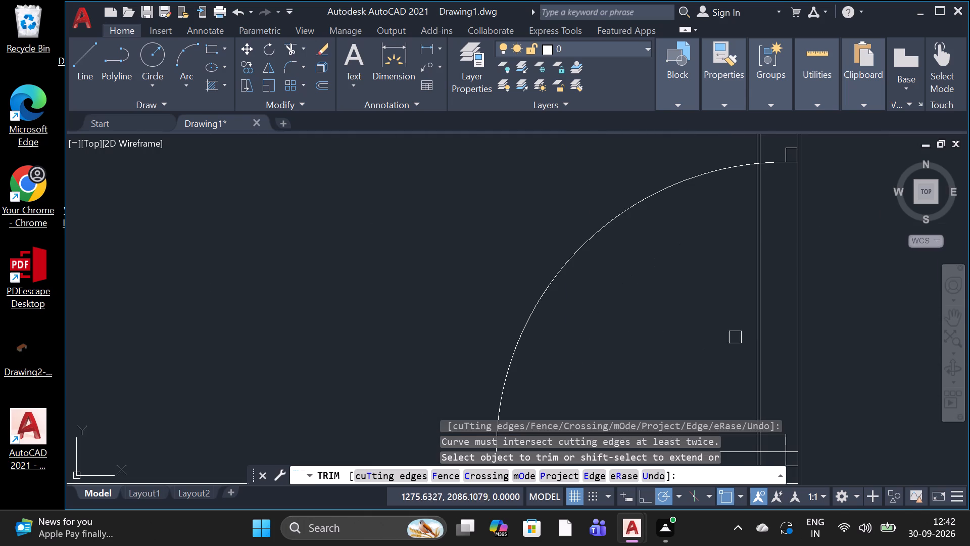
pyautogui.click(754, 333)
pyautogui.click(757, 331)
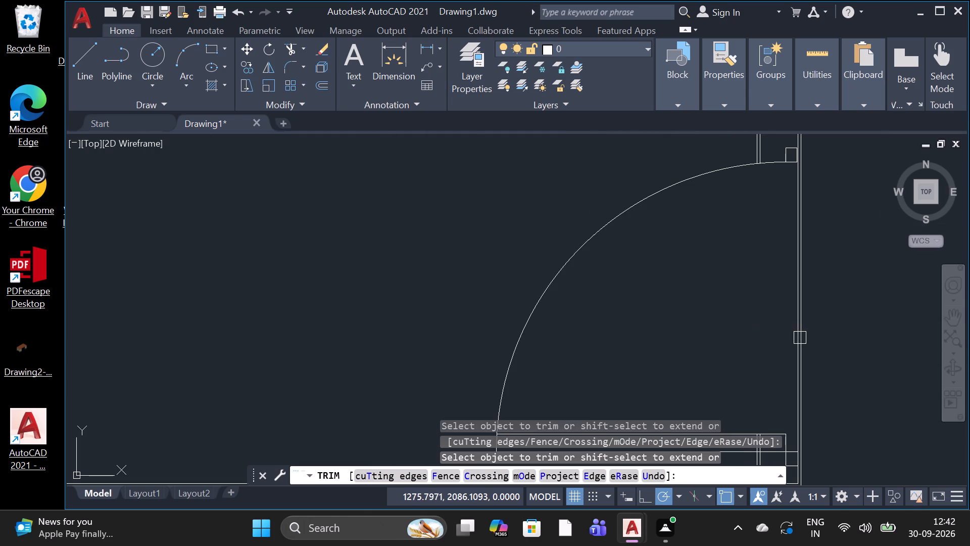
pyautogui.click(800, 338)
pyautogui.click(798, 339)
pyautogui.scroll(-3, 798, 339)
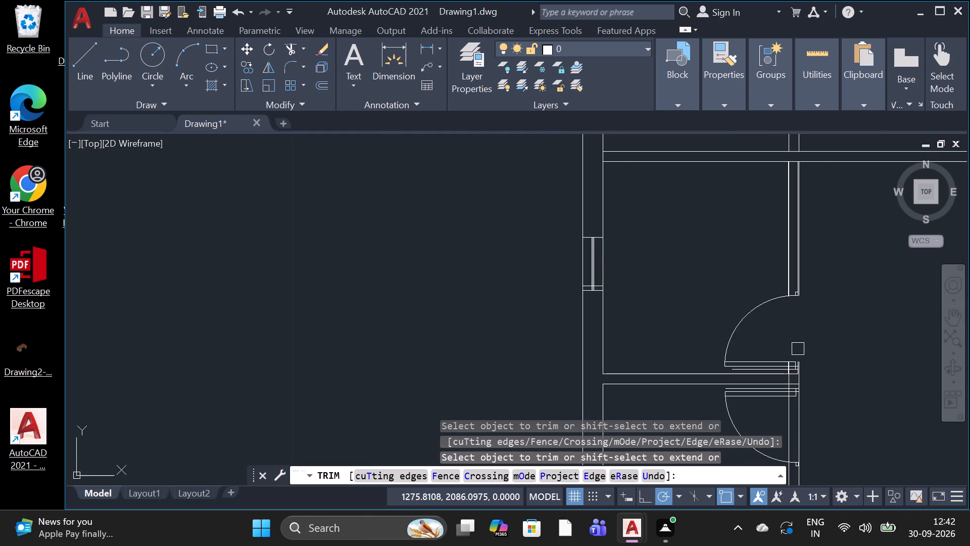
# Trim the short vertical line ends projecting at the hinge end of the door leaf just north of the short cross wall.
pyautogui.scroll(5, 803, 377)
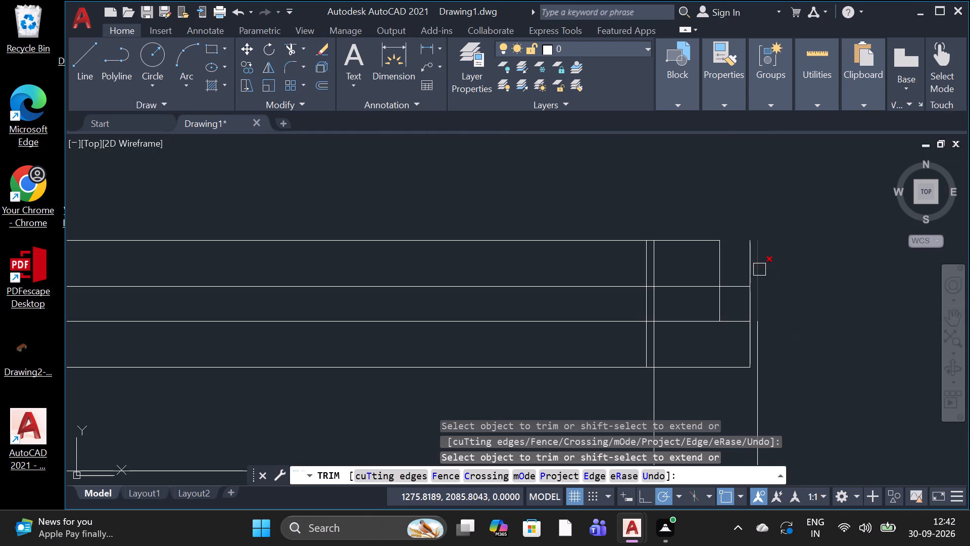
pyautogui.click(759, 269)
pyautogui.click(748, 263)
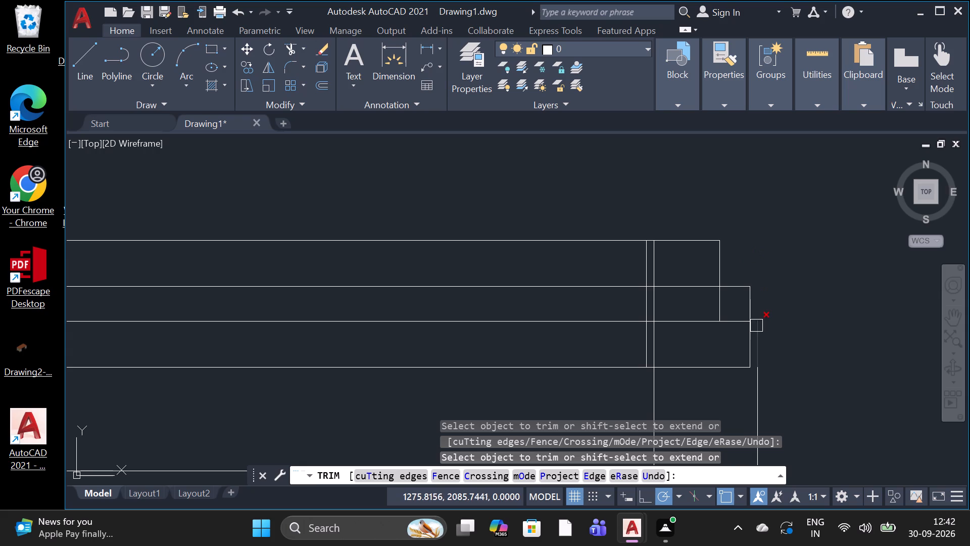
pyautogui.scroll(-5, 756, 327)
pyautogui.scroll(3, 767, 325)
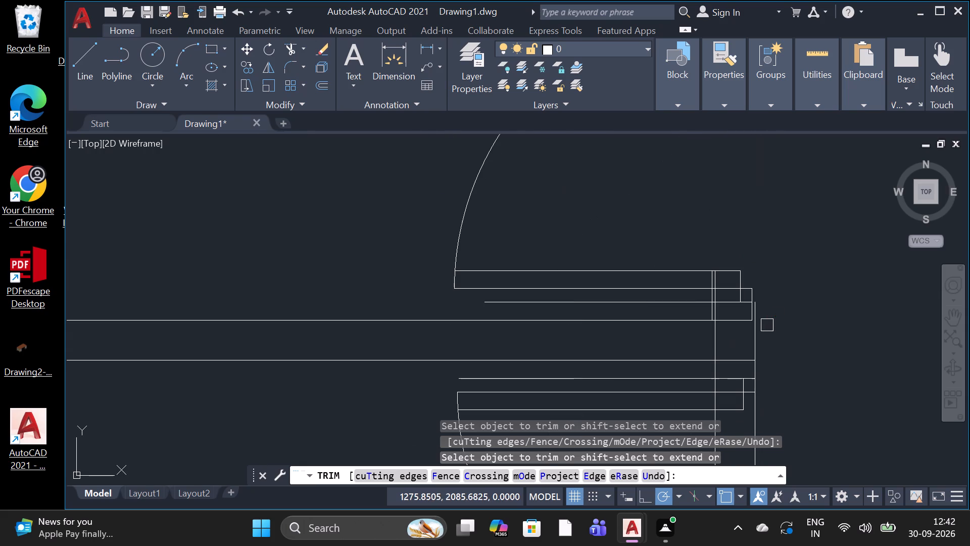
pyautogui.scroll(-2, 761, 346)
pyautogui.scroll(3, 762, 339)
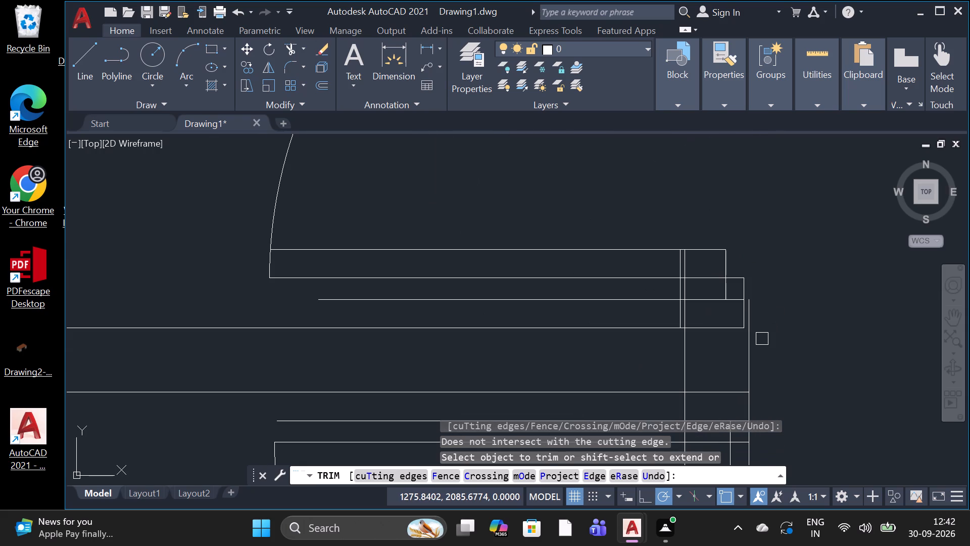
pyautogui.scroll(-3, 758, 343)
# Trim both southwest partition lines out of the door opening just south of the short cross wall.
pyautogui.scroll(-2, 737, 385)
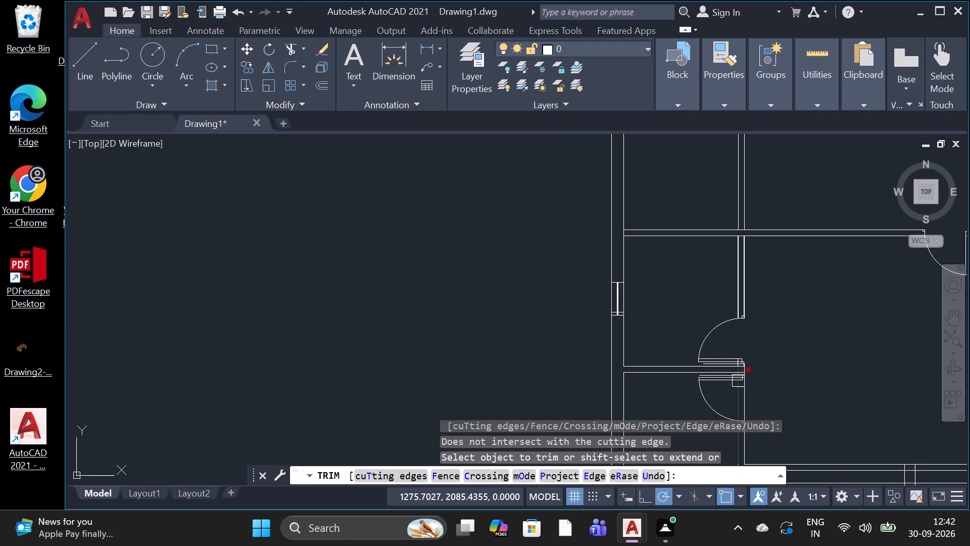
pyautogui.scroll(-4, 736, 393)
pyautogui.scroll(4, 740, 414)
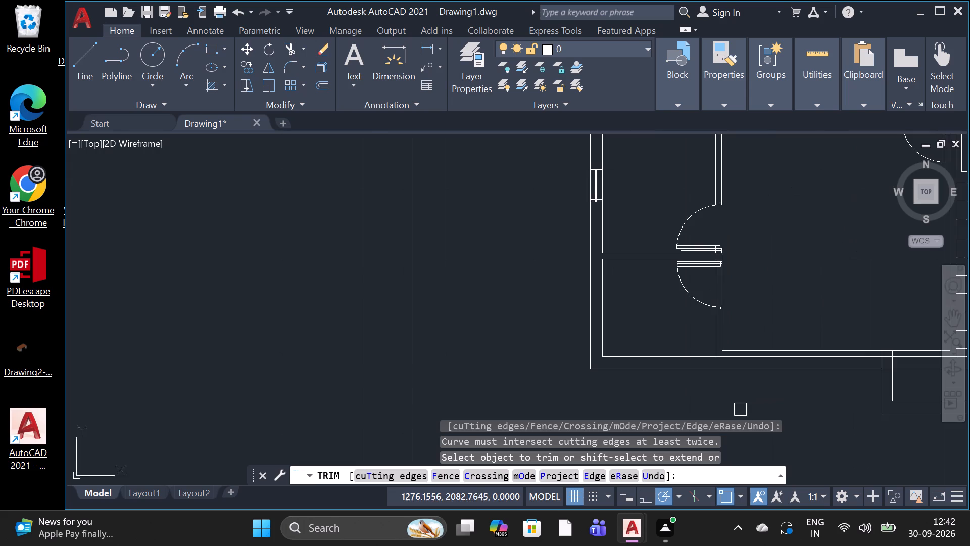
pyautogui.scroll(2, 740, 409)
pyautogui.scroll(-2, 689, 295)
pyautogui.scroll(2, 682, 206)
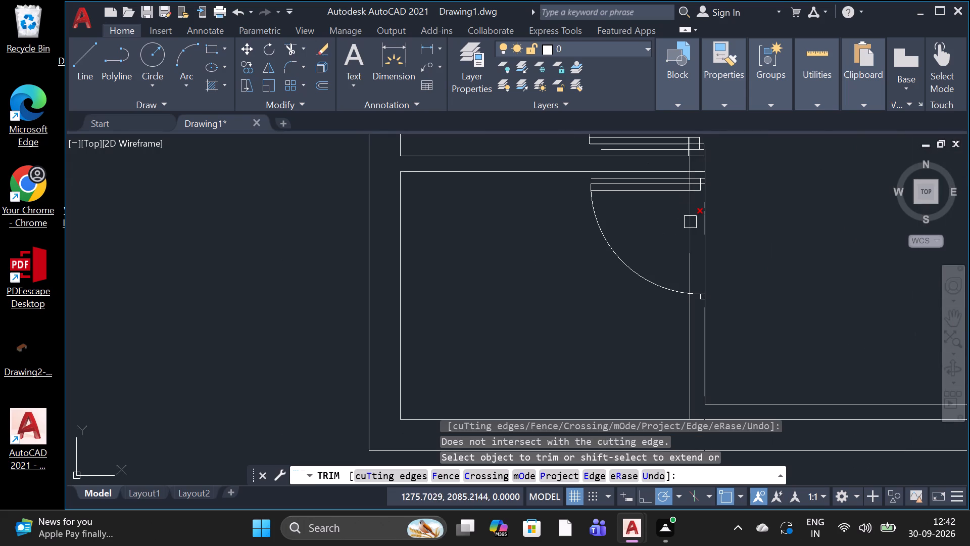
pyautogui.scroll(2, 684, 244)
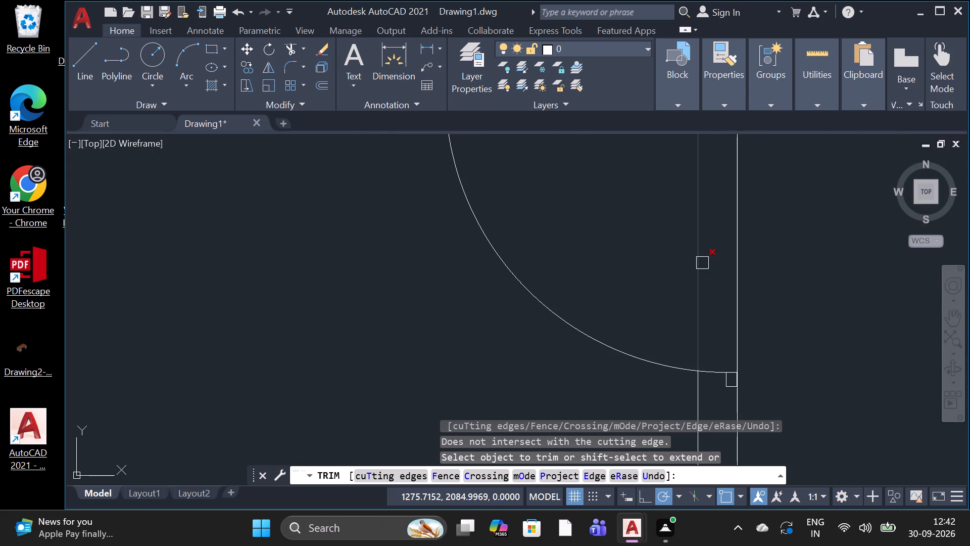
pyautogui.click(702, 263)
pyautogui.click(735, 274)
pyautogui.scroll(-2, 735, 274)
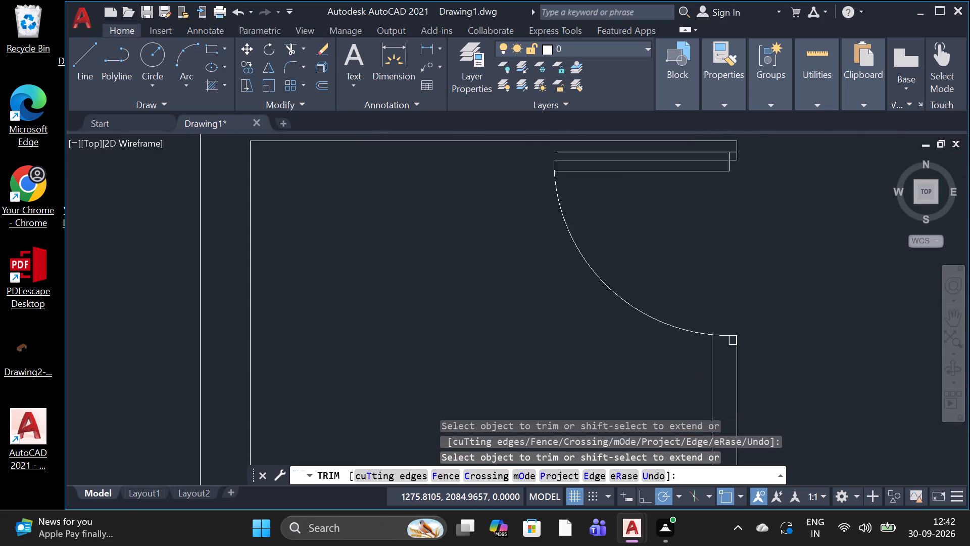
# Trim the leftover lower piece of the hinge-end vertical line on the door leaf north of the short cross wall.
pyautogui.scroll(-1, 735, 274)
pyautogui.scroll(5, 738, 225)
pyautogui.scroll(-4, 738, 225)
pyautogui.scroll(2, 733, 181)
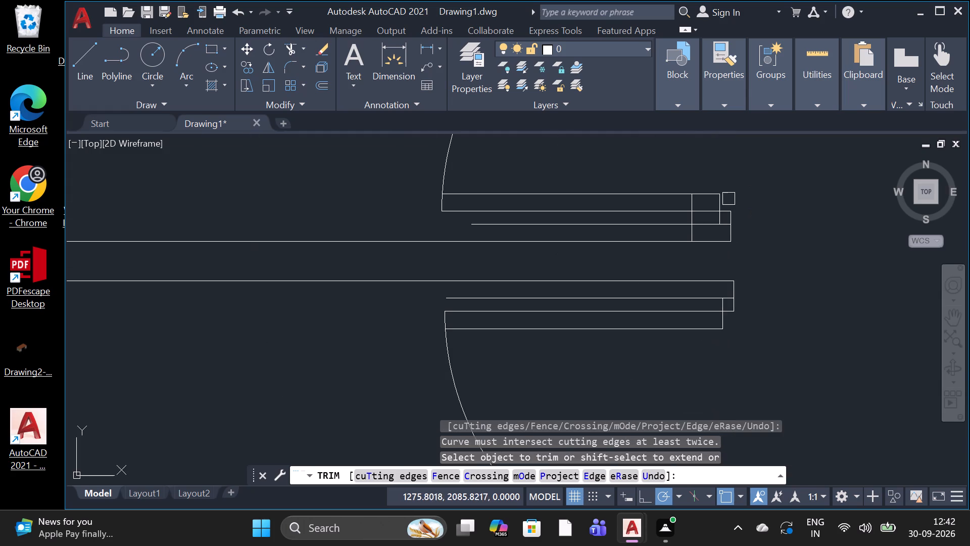
pyautogui.scroll(3, 720, 213)
pyautogui.click(717, 220)
pyautogui.scroll(-3, 717, 220)
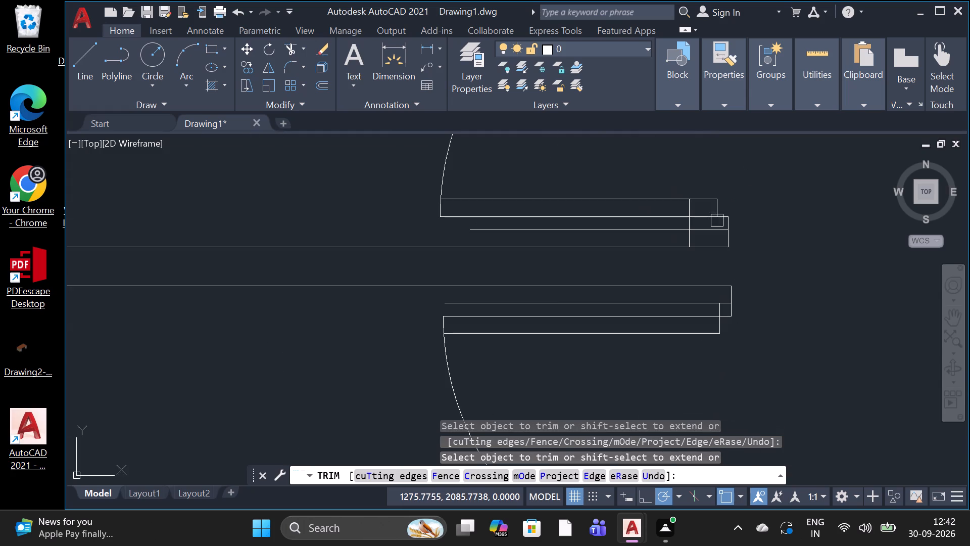
# Erase the leftover horizontal lines beside the door leaves on both sides of the short cross wall.
pyautogui.scroll(-6, 747, 268)
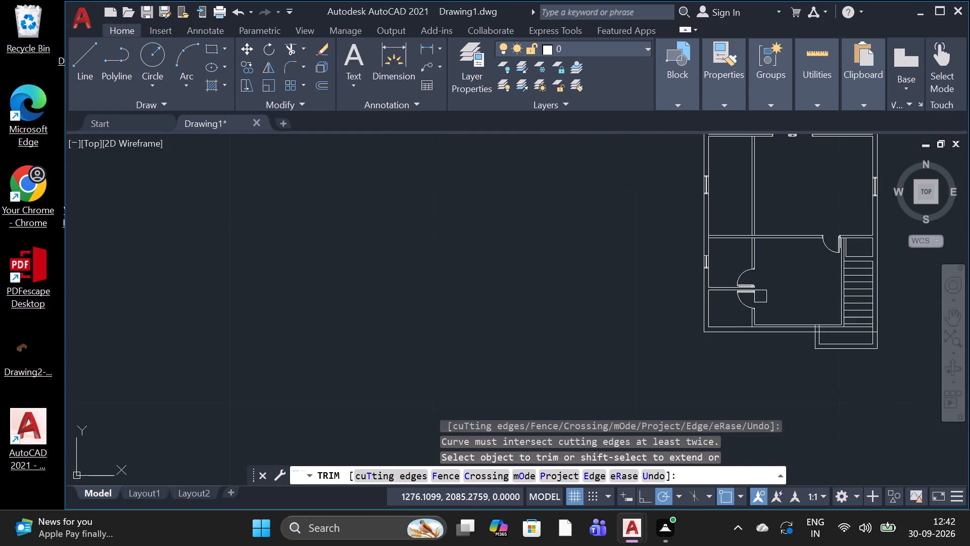
pyautogui.scroll(-2, 850, 308)
pyautogui.scroll(3, 819, 311)
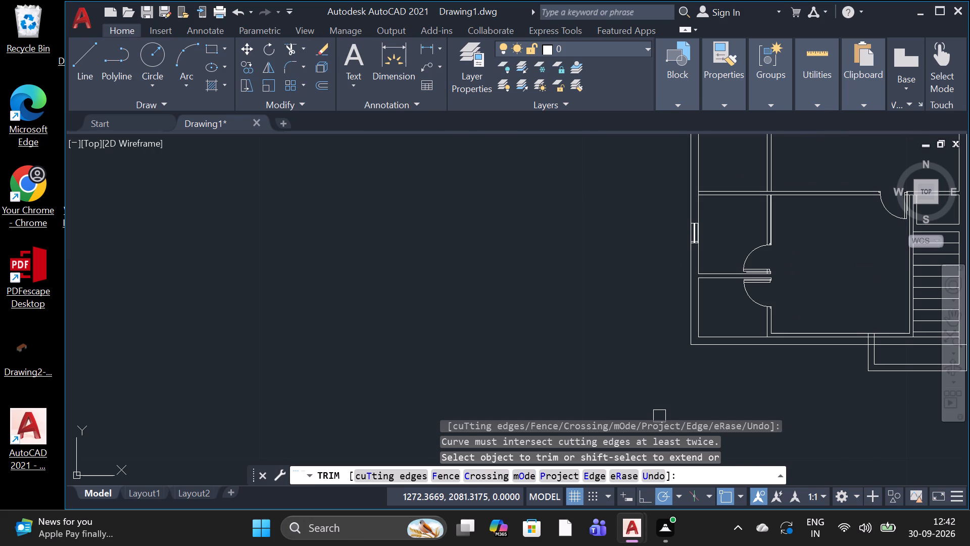
pyautogui.scroll(-1, 733, 268)
pyautogui.scroll(5, 737, 267)
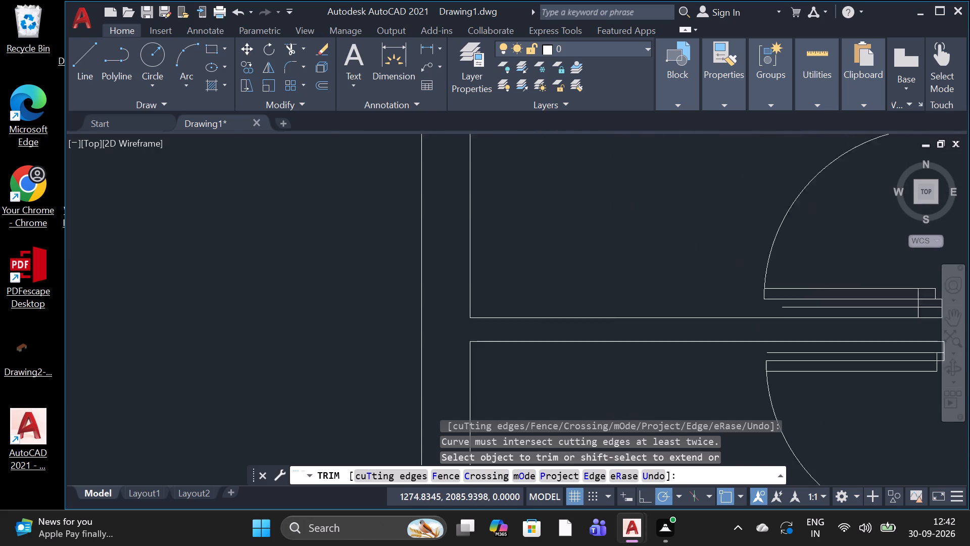
pyautogui.scroll(1, 737, 266)
pyautogui.press('Escape')
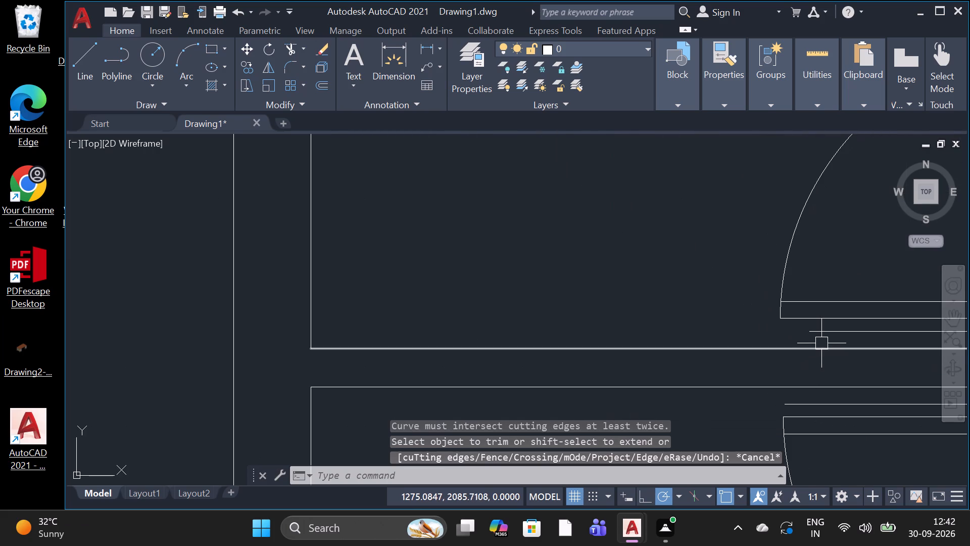
pyautogui.click(821, 334)
pyautogui.click(814, 401)
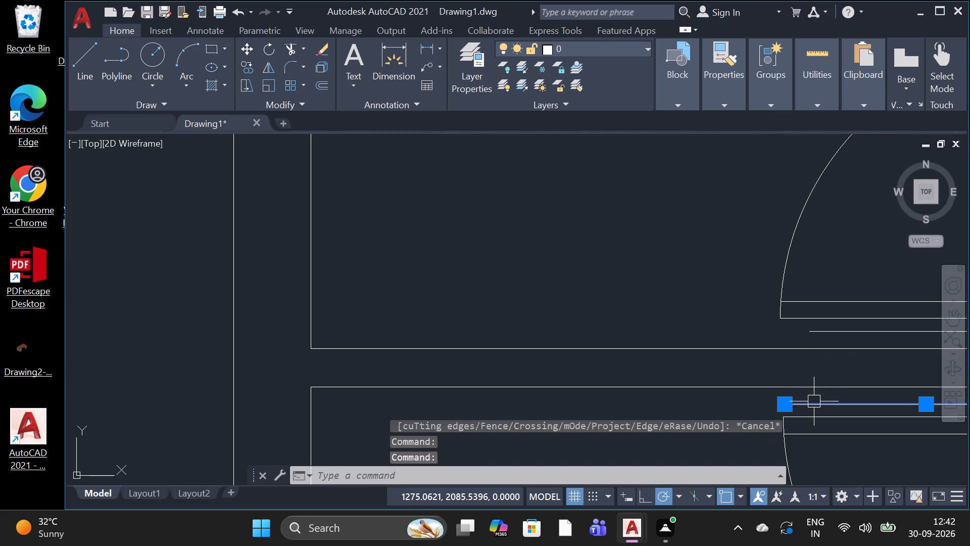
pyautogui.press('Delete')
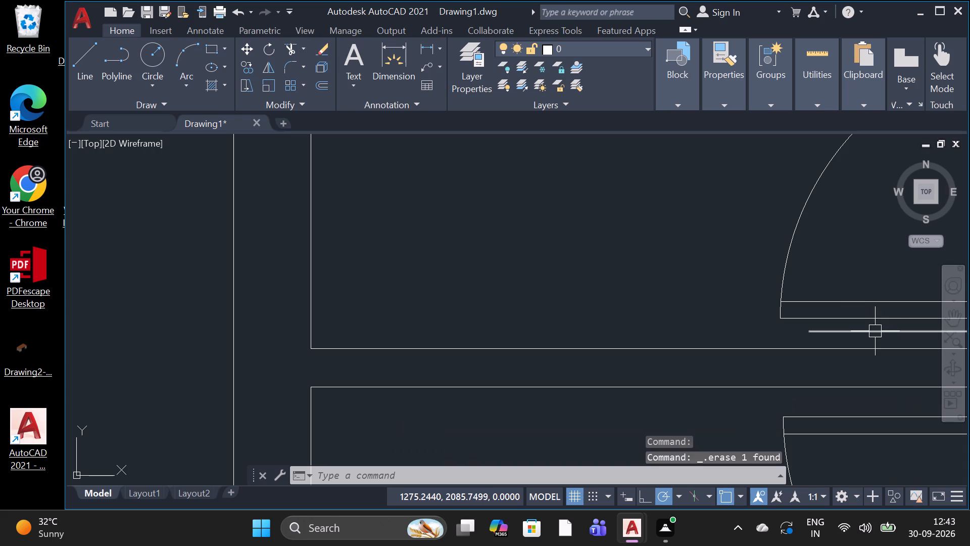
pyautogui.click(875, 331)
pyautogui.press('Delete')
# Erase the leftover horizontal line just south of the northwest room's door leaf.
pyautogui.scroll(-3, 823, 343)
pyautogui.scroll(-1, 744, 325)
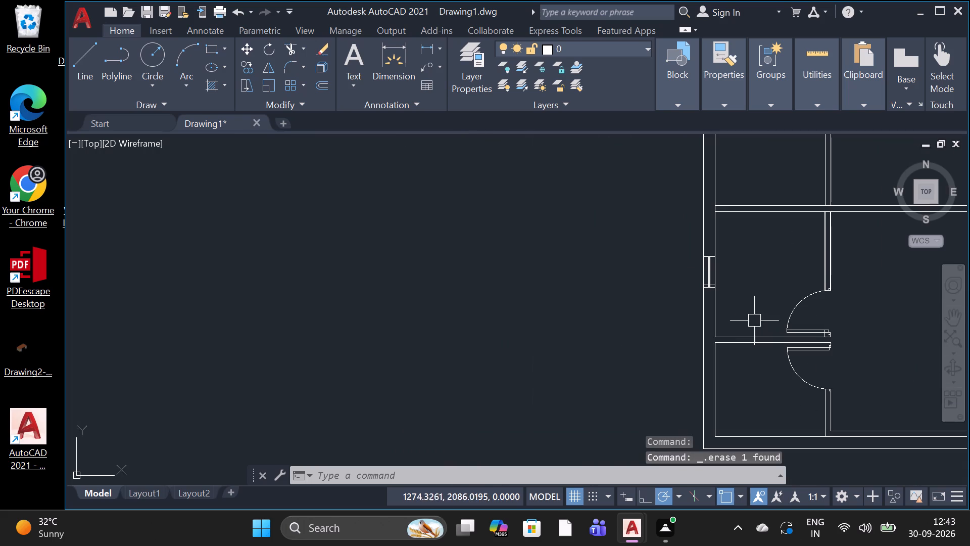
pyautogui.scroll(-1, 804, 320)
pyautogui.scroll(1, 813, 278)
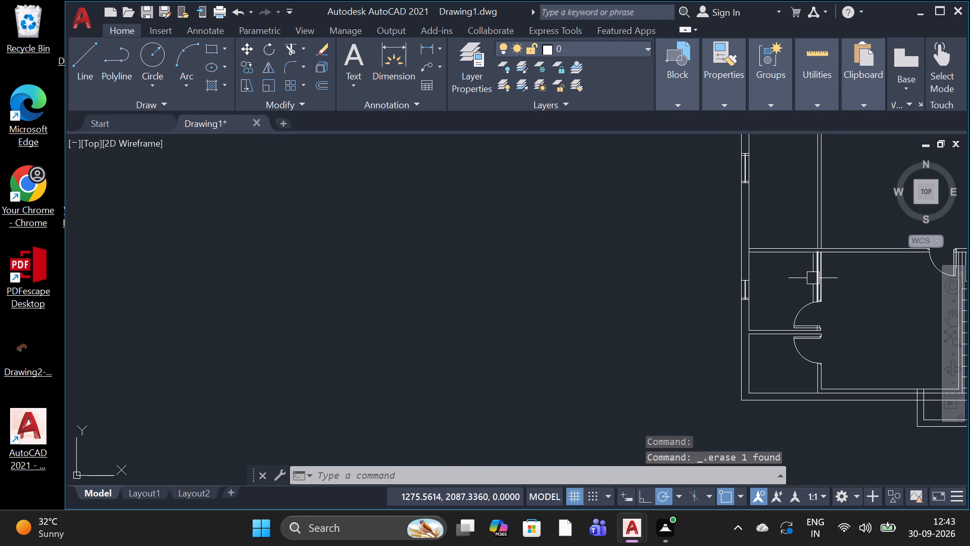
pyautogui.scroll(1, 813, 278)
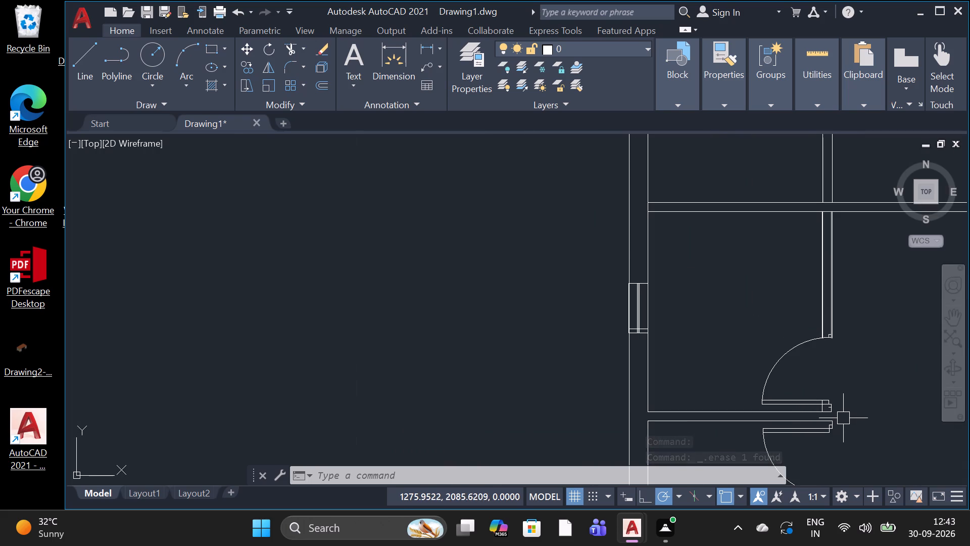
pyautogui.scroll(-4, 843, 418)
pyautogui.scroll(2, 869, 246)
pyautogui.scroll(3, 819, 259)
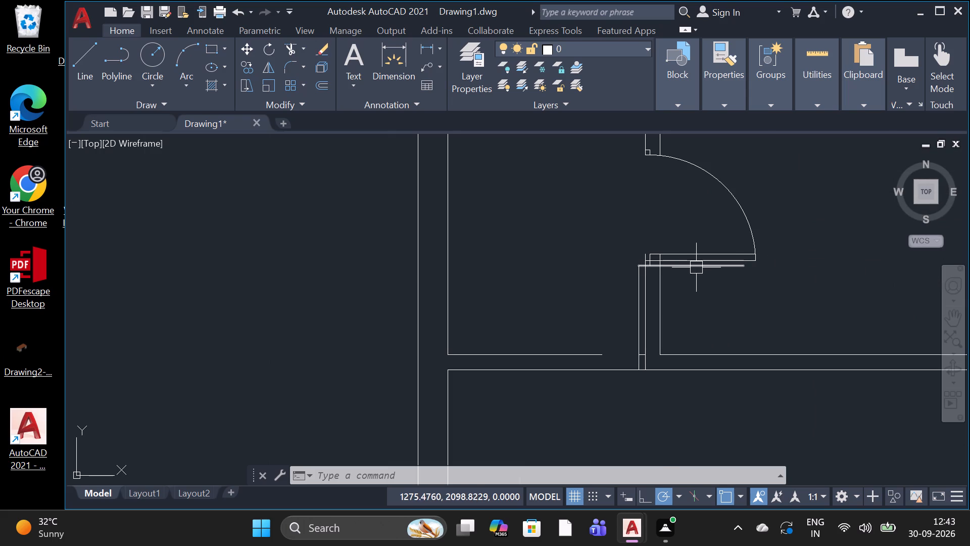
pyautogui.scroll(2, 696, 267)
pyautogui.click(726, 260)
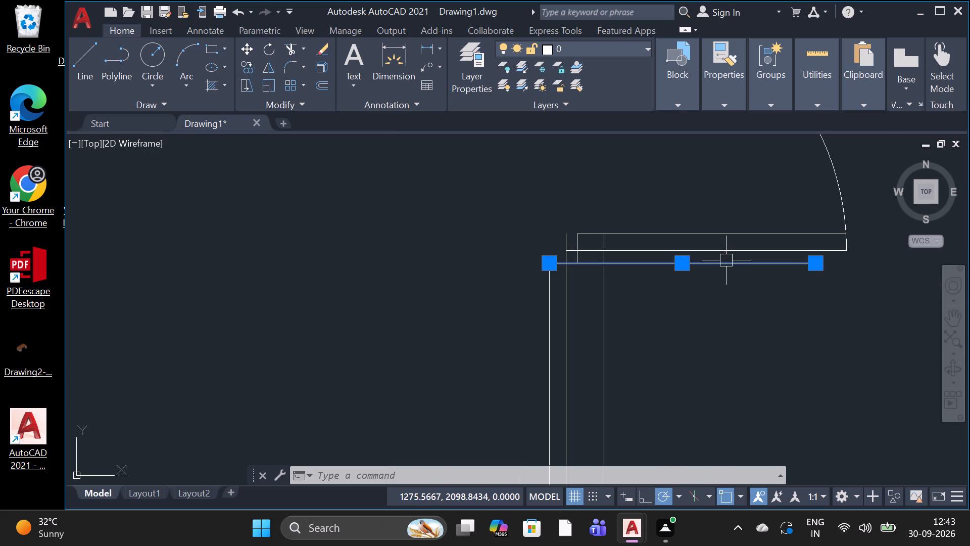
pyautogui.press('Delete')
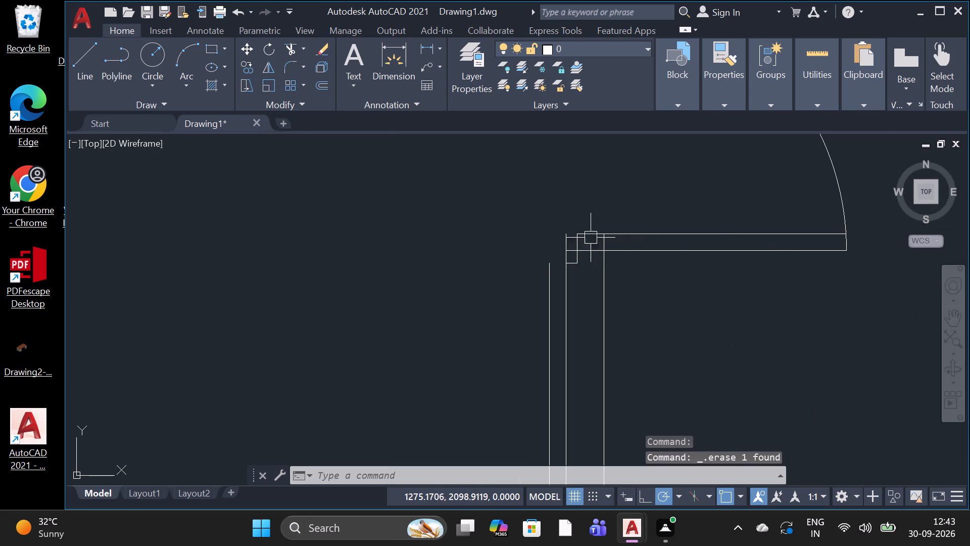
# Trim the short vertical line end projecting above the partition at the northwest door's hinge.
pyautogui.write('trt')
pyautogui.press('space')
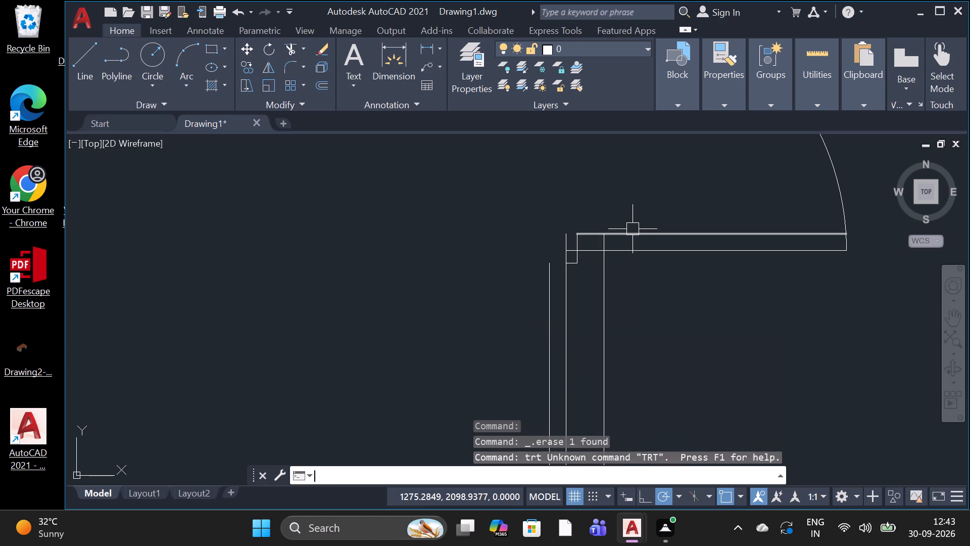
pyautogui.write('tr')
pyautogui.press('space')
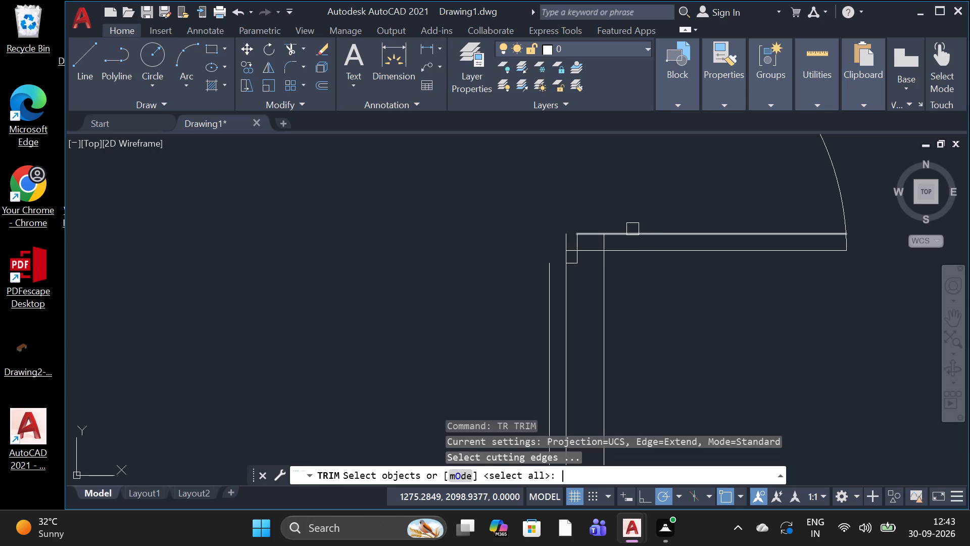
pyautogui.press('space')
pyautogui.click(568, 230)
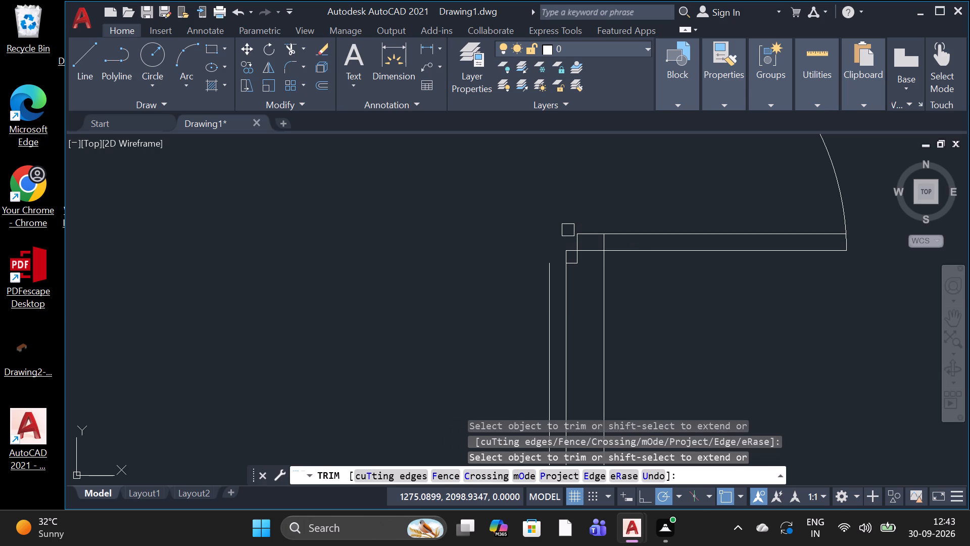
pyautogui.press('Escape')
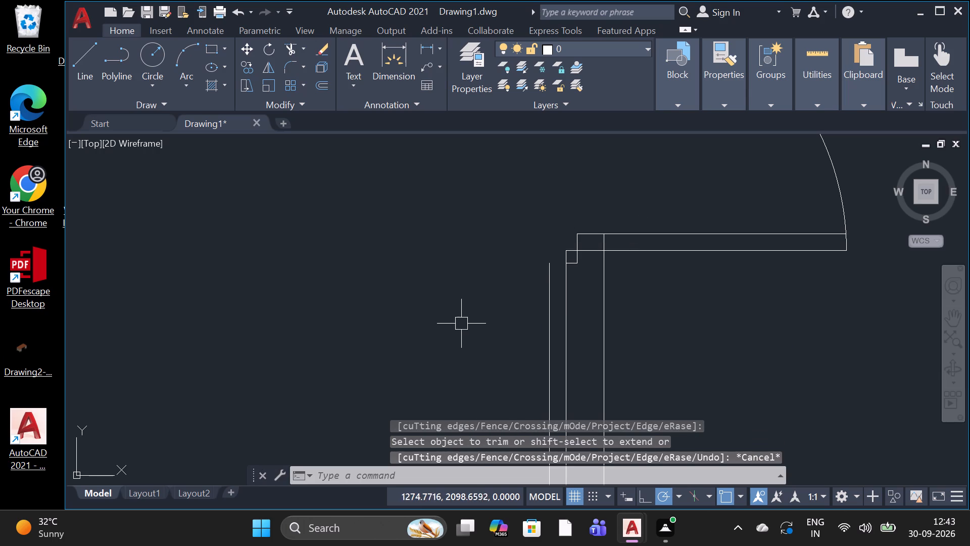
# Draw a short two-segment line closing the outer corner of the wall end at the northwest door's hinge.
pyautogui.click(82, 48)
pyautogui.click(555, 261)
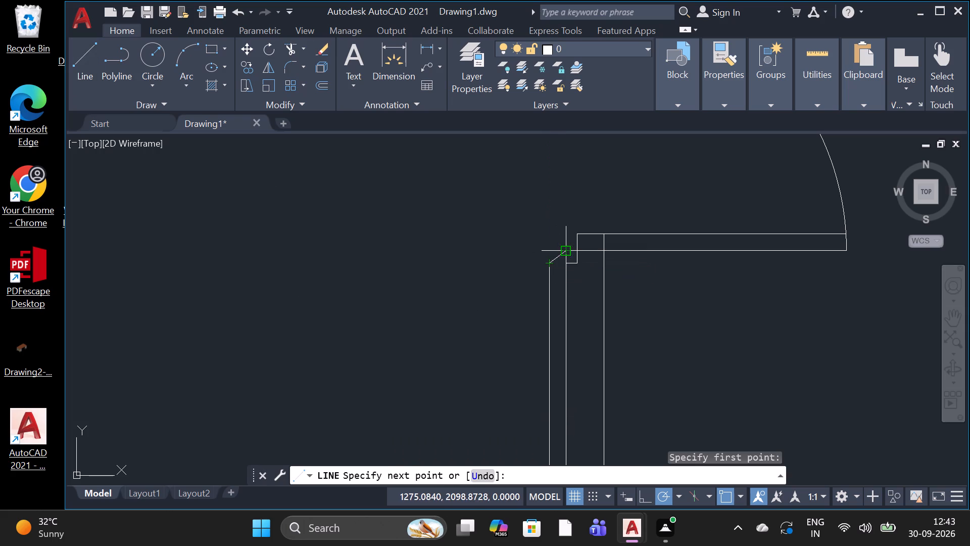
pyautogui.click(550, 250)
pyautogui.click(564, 250)
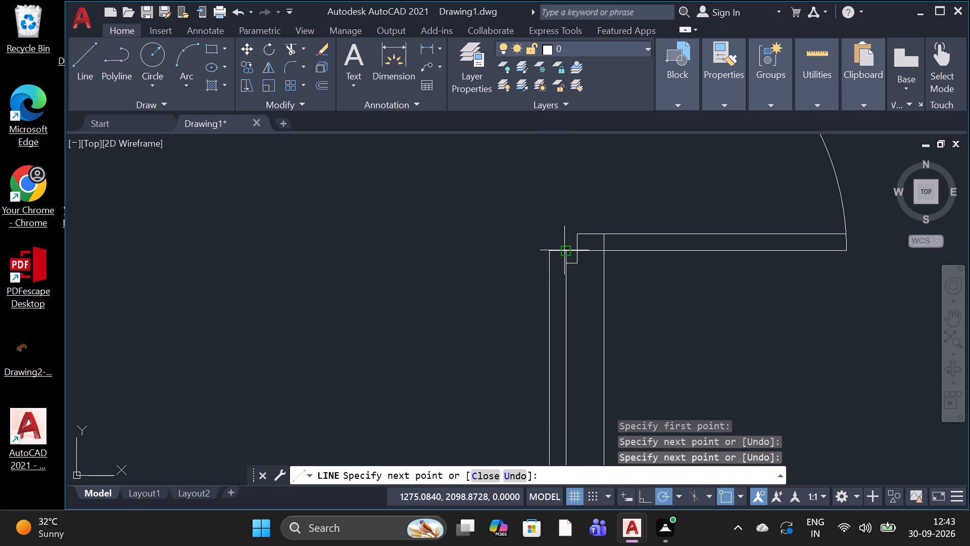
pyautogui.press('space')
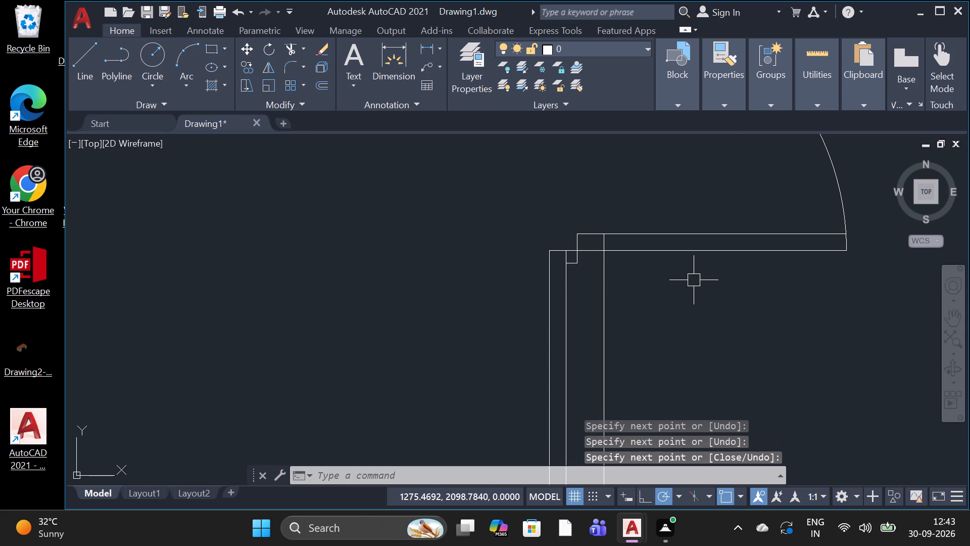
# Draw a short vertical line across the northwest room's south wall, a little west of its broken upper line end.
pyautogui.scroll(-4, 694, 280)
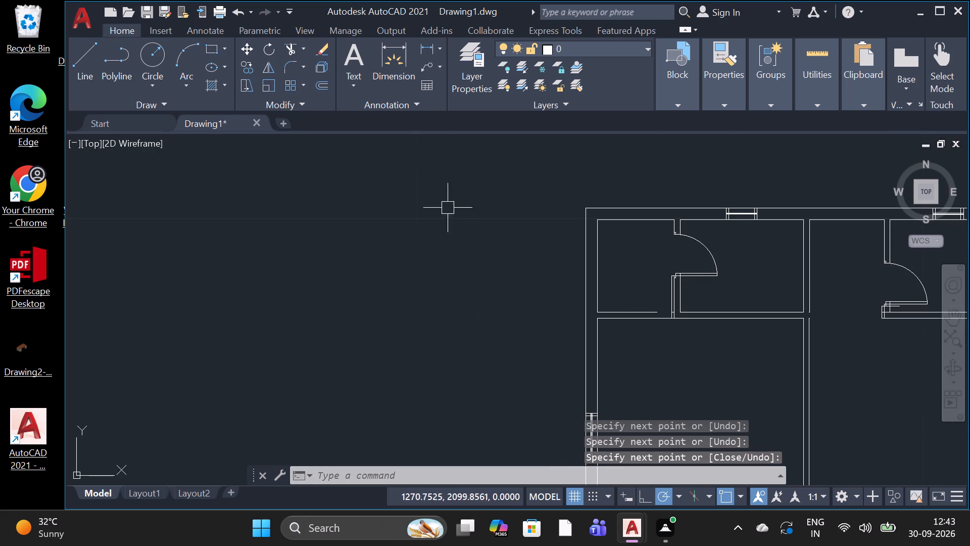
pyautogui.click(90, 50)
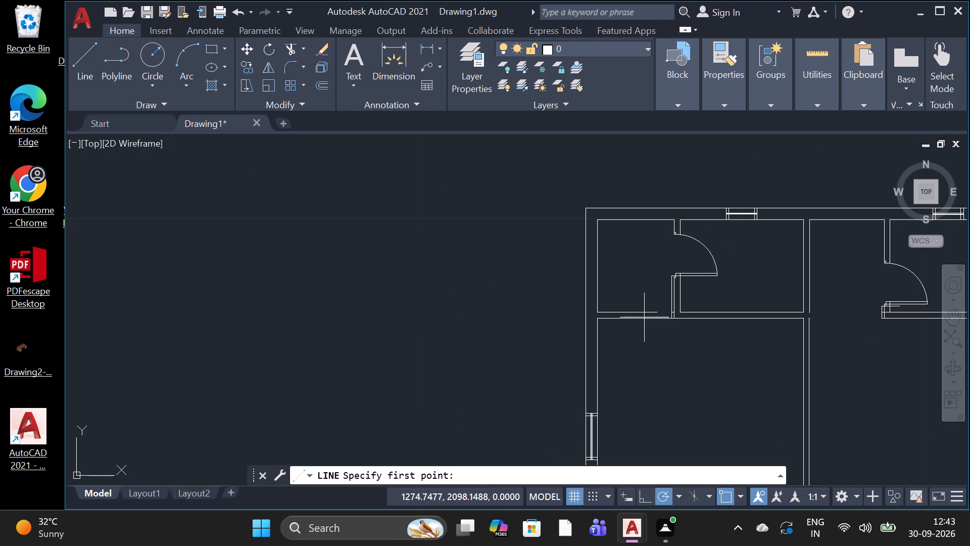
pyautogui.scroll(2, 648, 304)
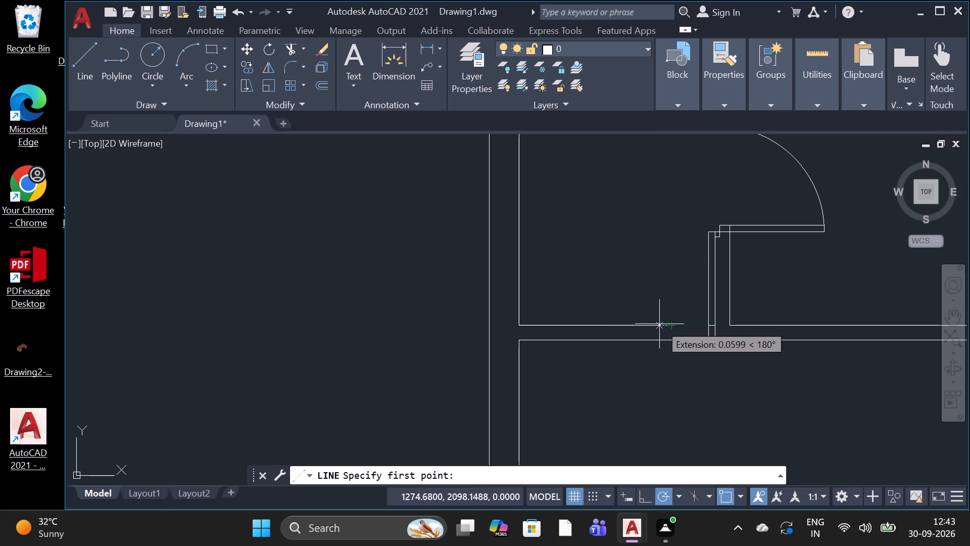
pyautogui.click(637, 326)
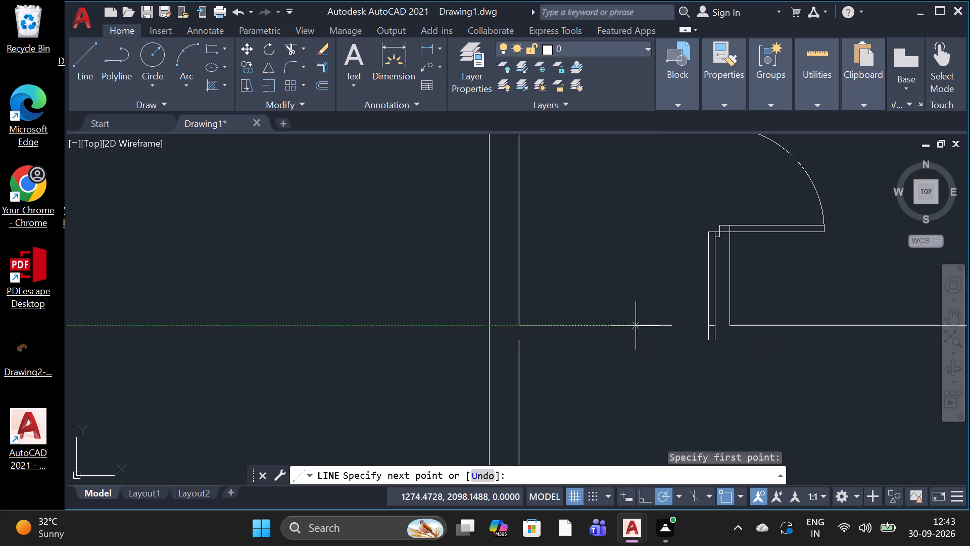
pyautogui.click(633, 343)
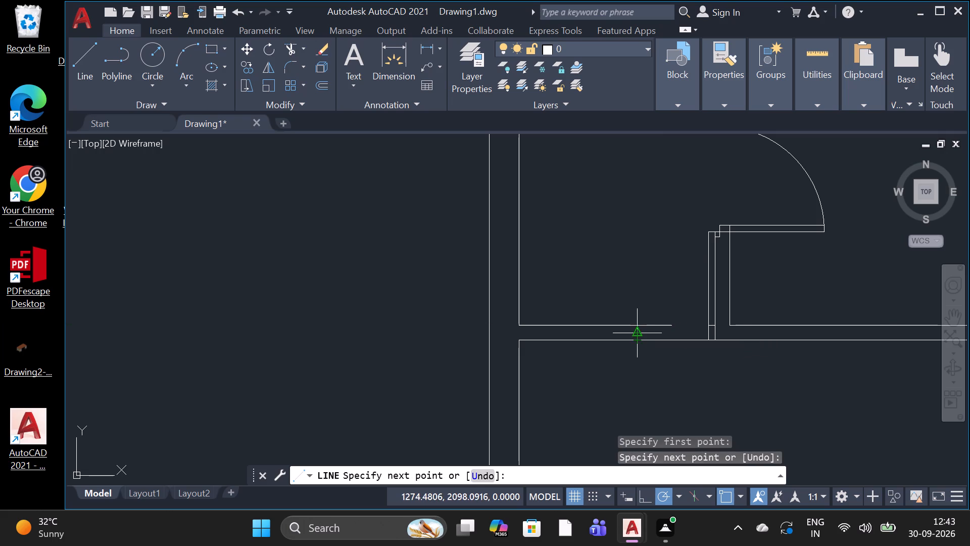
pyautogui.press('space')
# Trim both south wall lines between the new closing line and the door partition to open the wall.
pyautogui.write('tr')
pyautogui.press('space')
pyautogui.press('space')
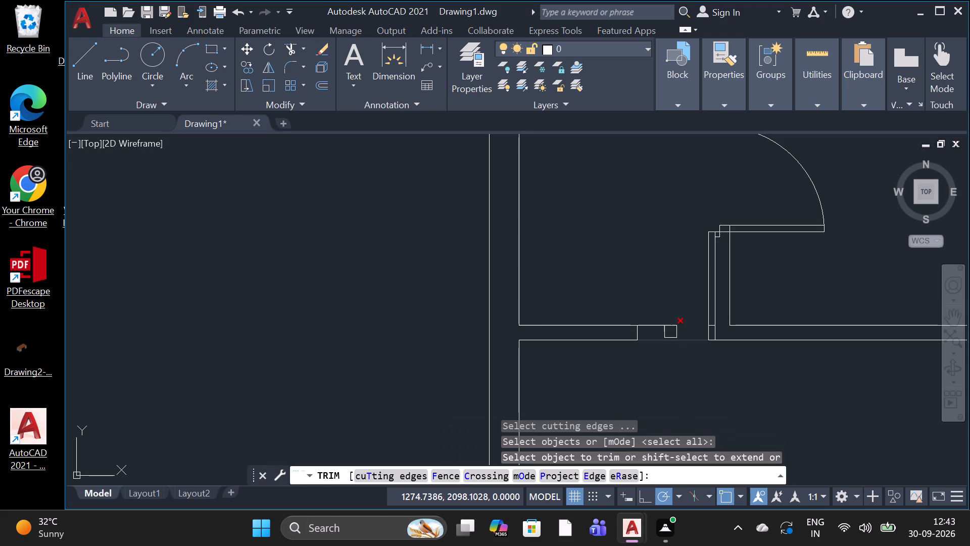
pyautogui.click(669, 338)
pyautogui.click(665, 324)
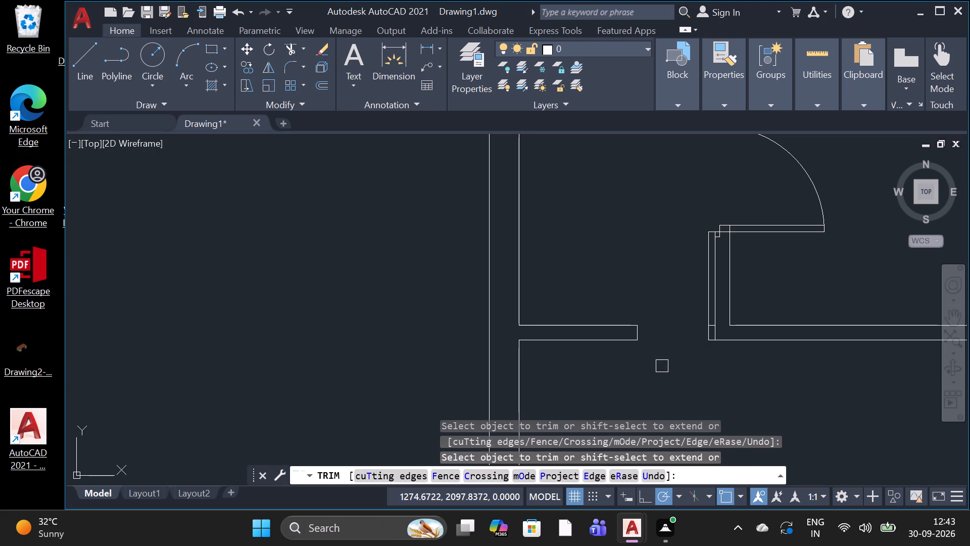
# Draw another vertical closing line across the northwest room's south wall stub, west of its free end.
pyautogui.scroll(-3, 662, 365)
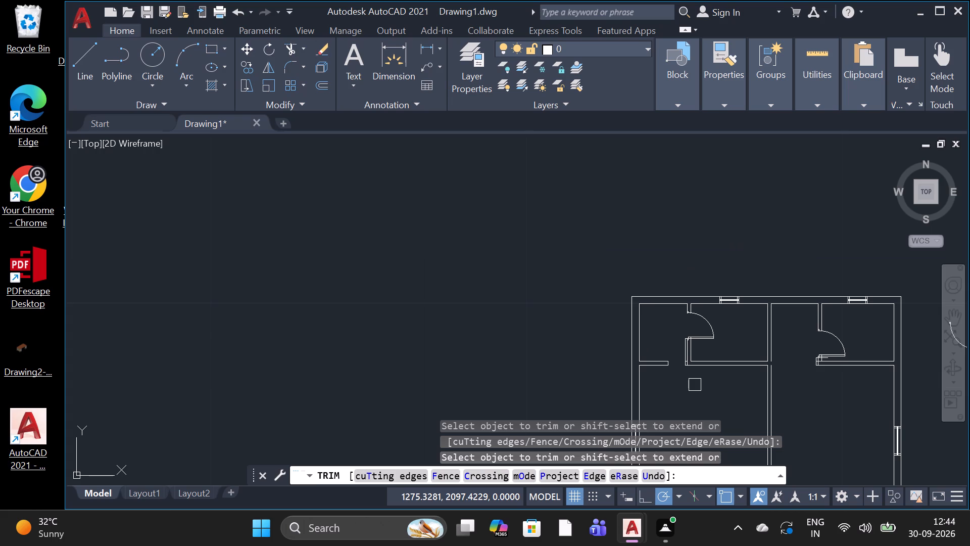
pyautogui.scroll(3, 662, 380)
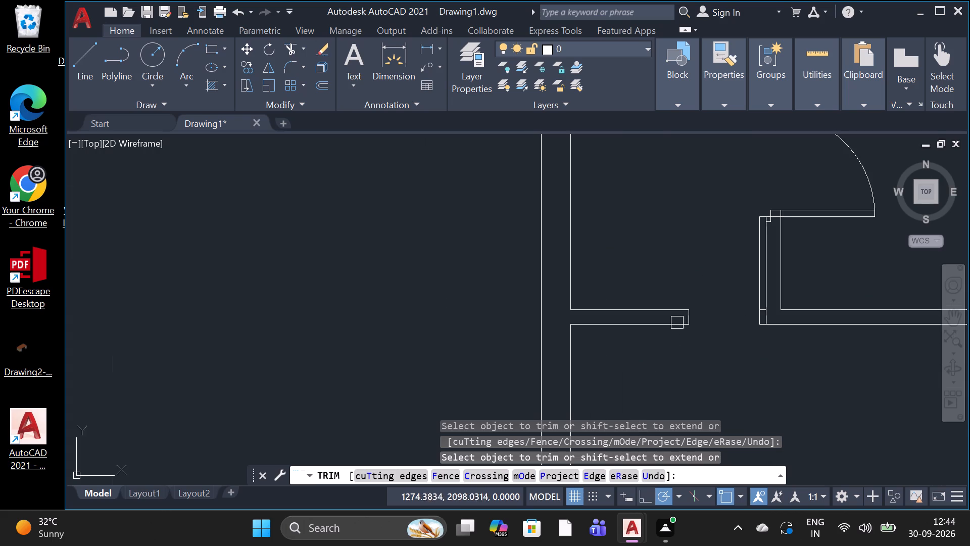
pyautogui.press('Escape')
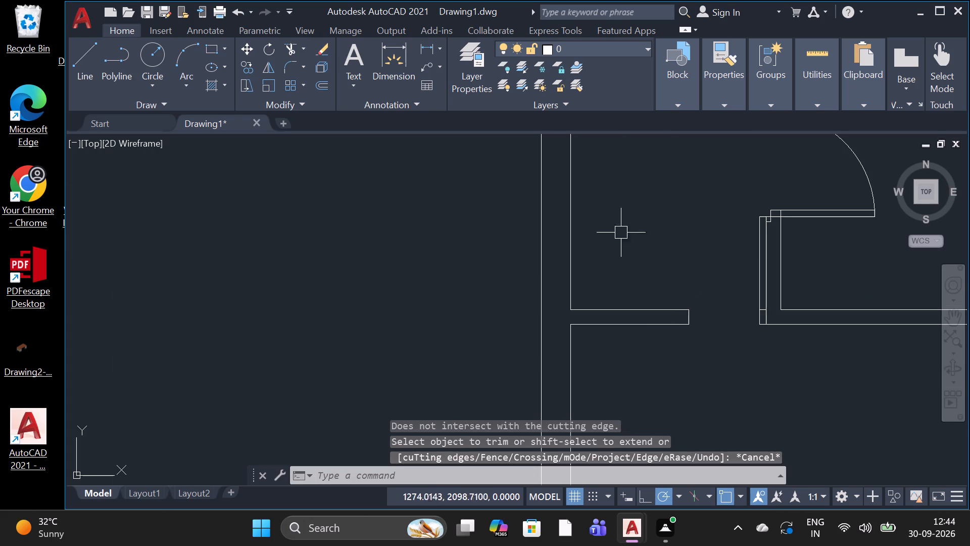
pyautogui.click(88, 43)
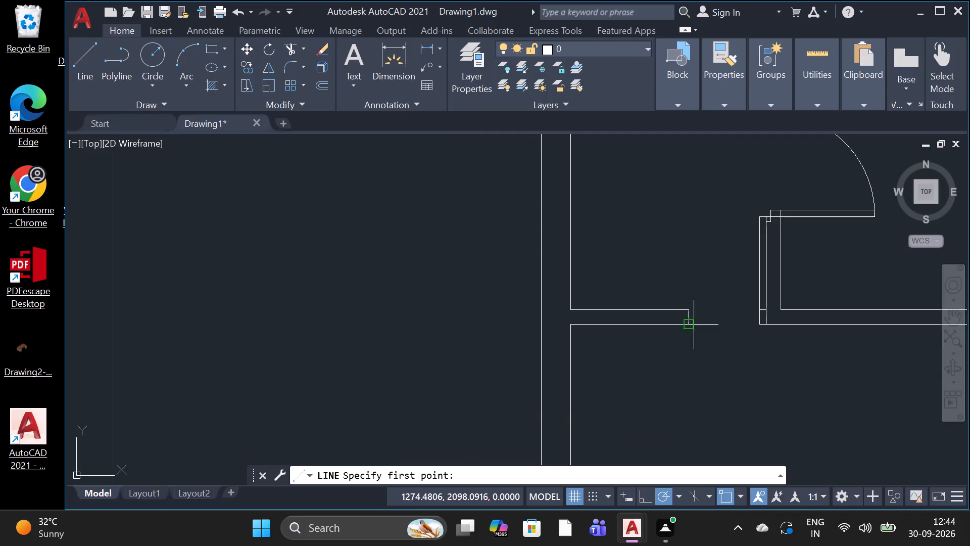
pyautogui.click(654, 310)
pyautogui.click(654, 310)
pyautogui.click(657, 321)
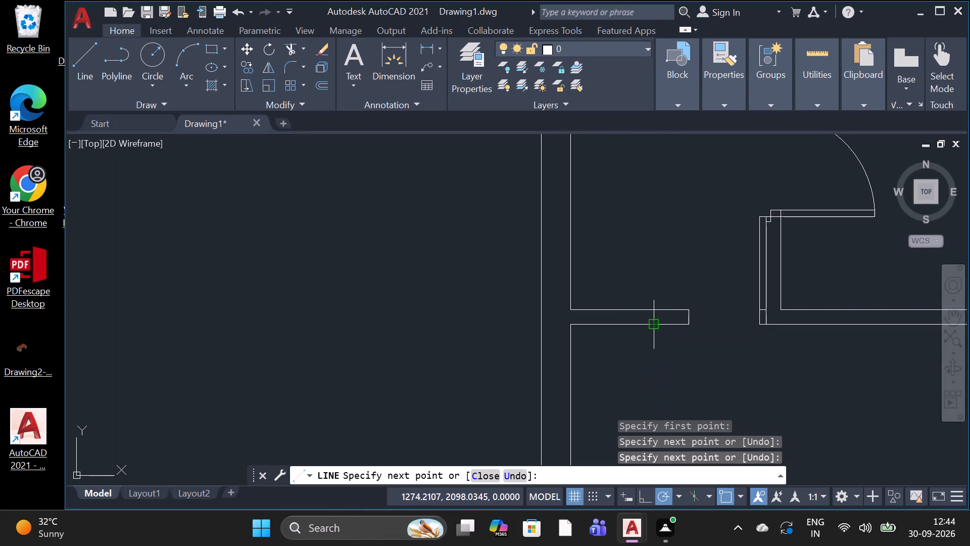
pyautogui.press('space')
# Trim the northwest room's south wall stub back to the new closing line and erase its leftover old end line.
pyautogui.write('tr')
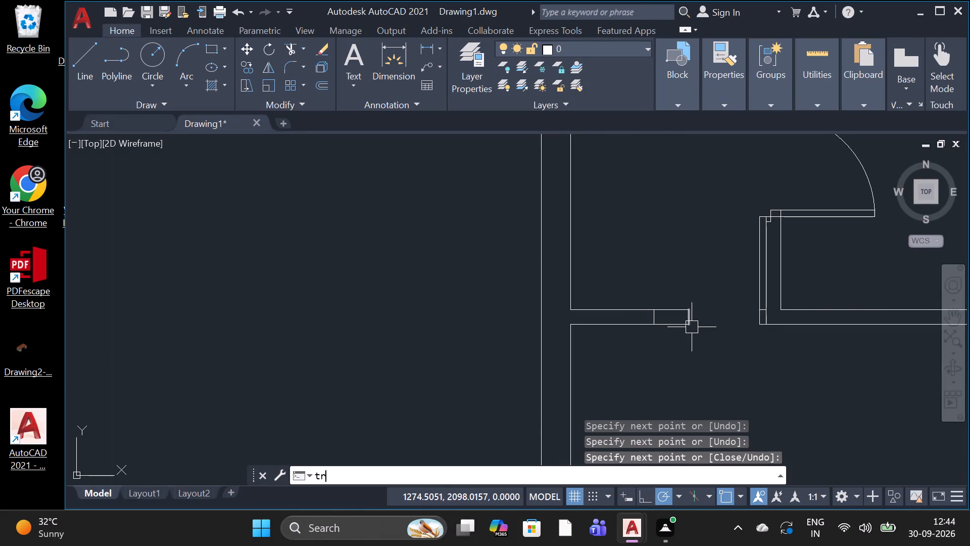
pyautogui.press('space')
pyautogui.press('space')
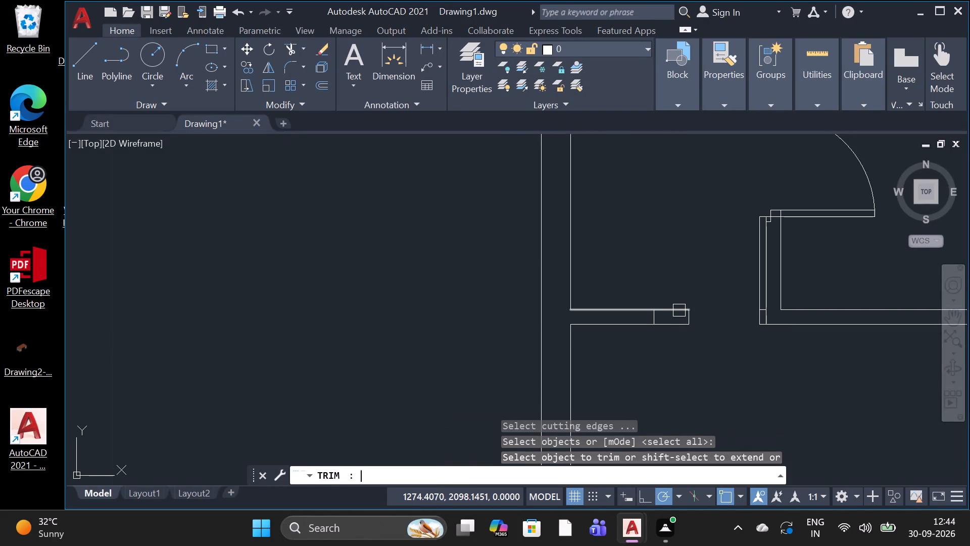
pyautogui.click(685, 310)
pyautogui.click(685, 320)
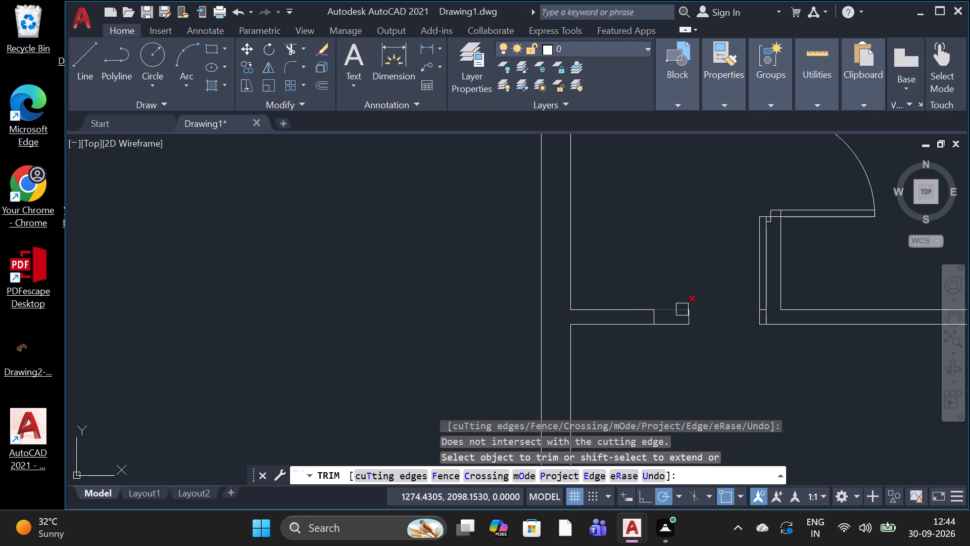
pyautogui.click(682, 309)
pyautogui.click(671, 326)
pyautogui.click(687, 317)
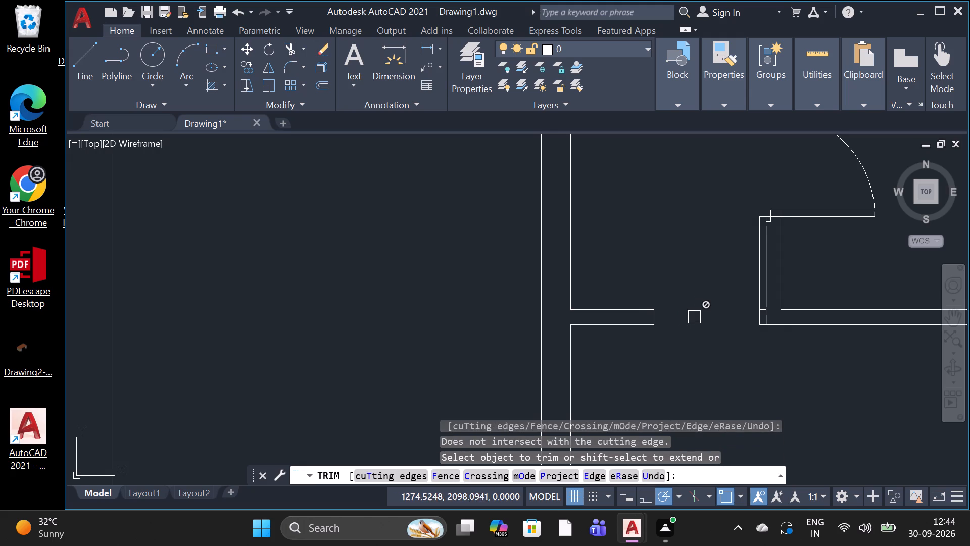
pyautogui.press('Escape')
pyautogui.click(690, 318)
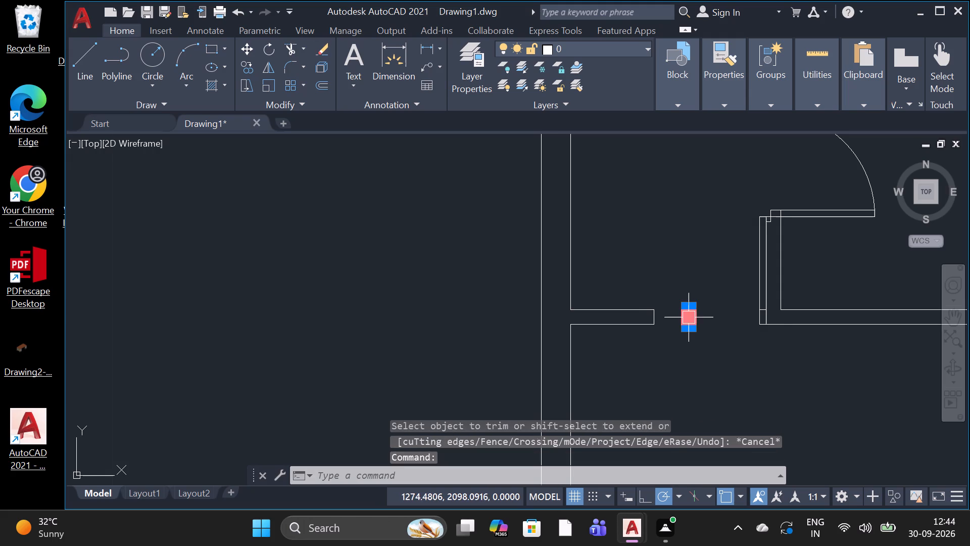
pyautogui.press('Delete')
# Erase the stray horizontal line crossing the wall end at the northeast door's hinge.
pyautogui.scroll(-3, 683, 325)
pyautogui.scroll(2, 831, 322)
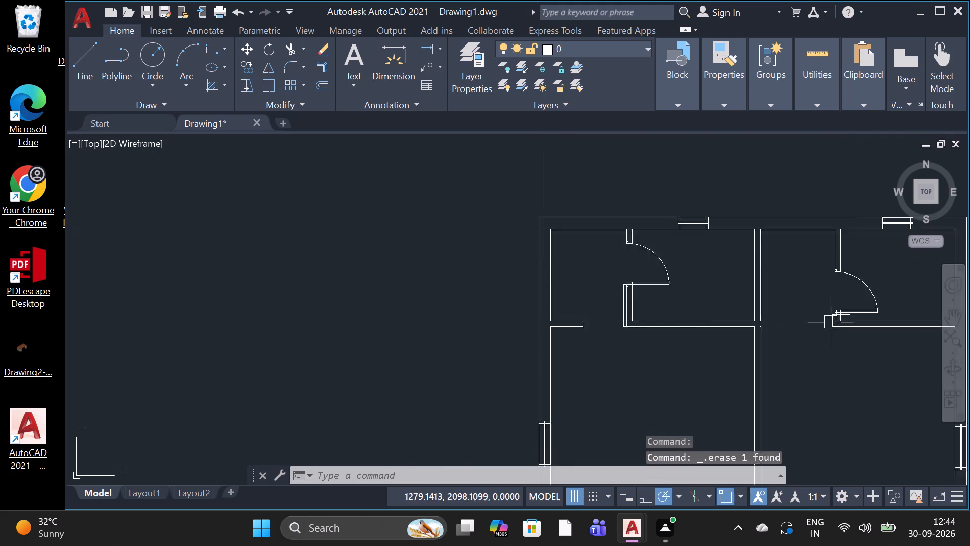
pyautogui.scroll(1, 831, 322)
pyautogui.scroll(2, 862, 288)
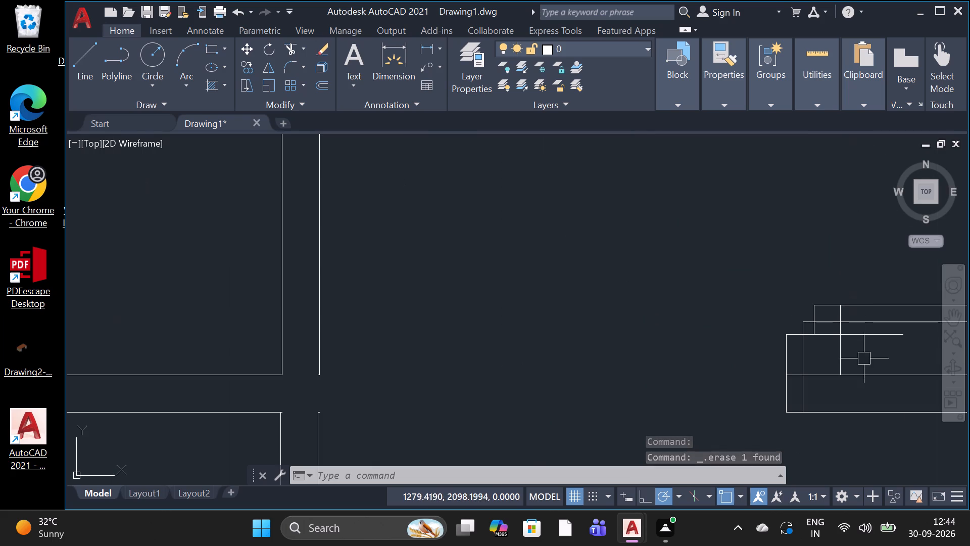
pyautogui.click(874, 332)
pyautogui.press('Delete')
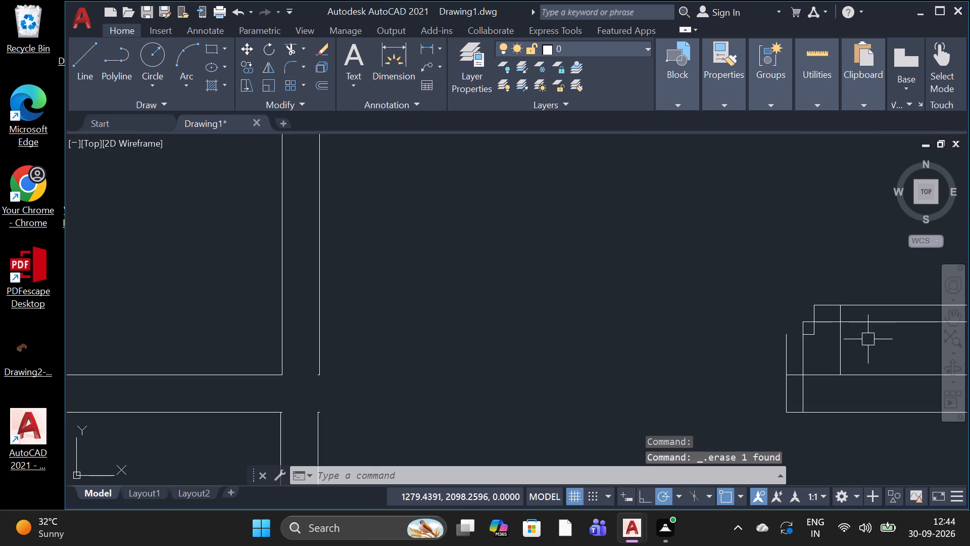
# Draw a short two-segment line closing the outer corner of the wall end at the northeast door's hinge.
pyautogui.click(94, 52)
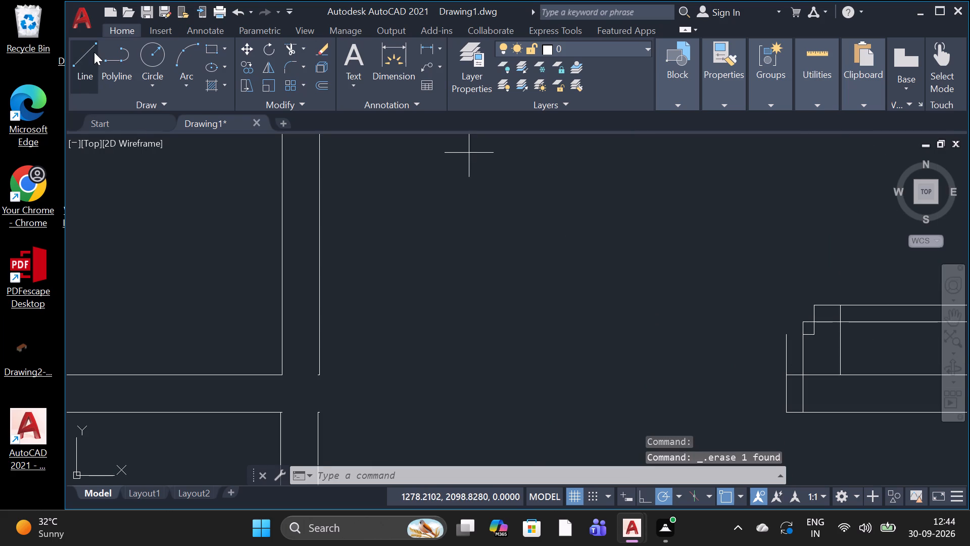
pyautogui.click(786, 335)
pyautogui.click(785, 324)
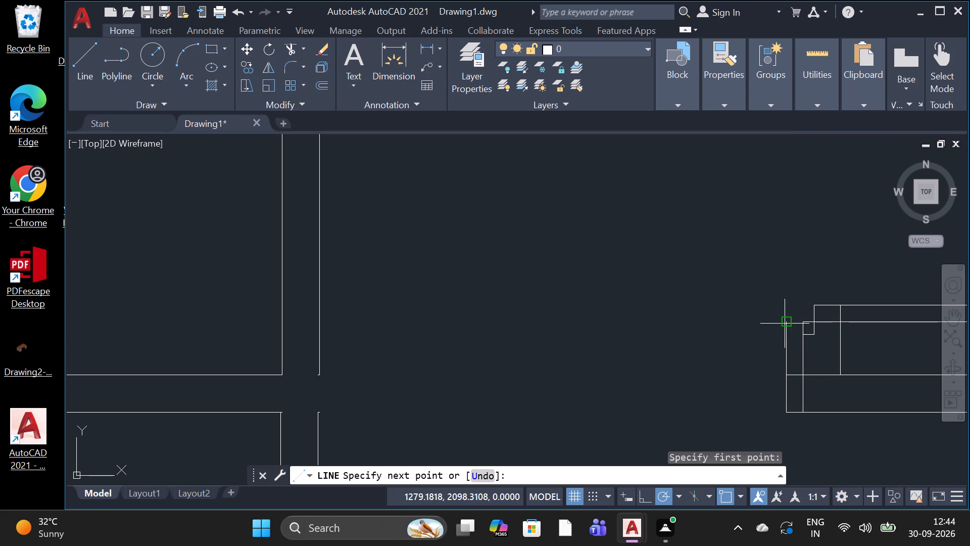
pyautogui.click(804, 323)
pyautogui.press('space')
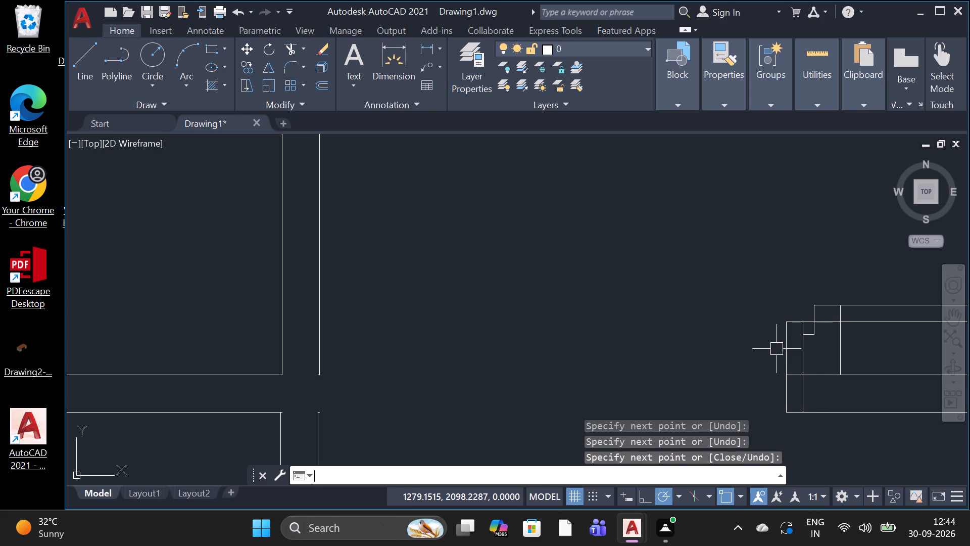
# Erase the short vertical line crossing the wall just east of the northeast door's hinge corner.
pyautogui.scroll(-1, 815, 383)
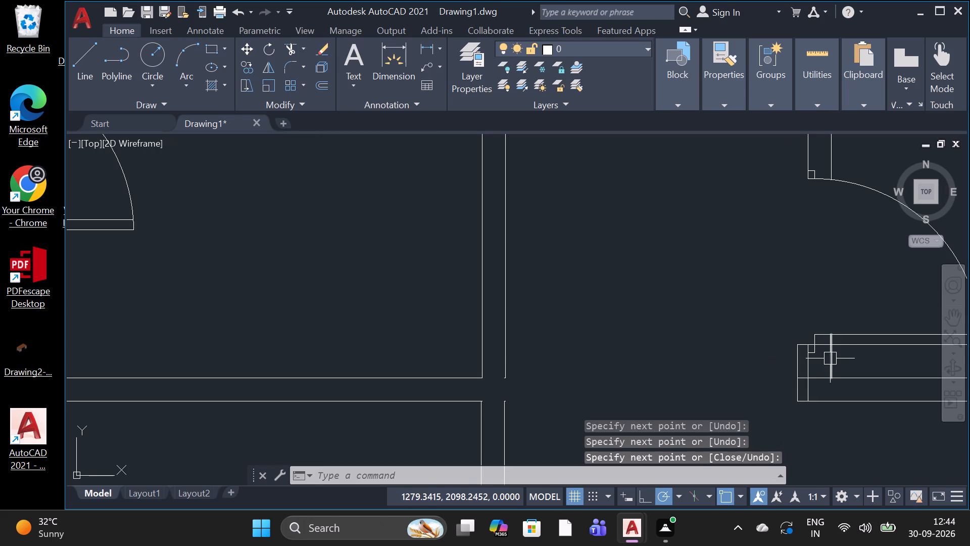
pyautogui.click(830, 358)
pyautogui.press('Delete')
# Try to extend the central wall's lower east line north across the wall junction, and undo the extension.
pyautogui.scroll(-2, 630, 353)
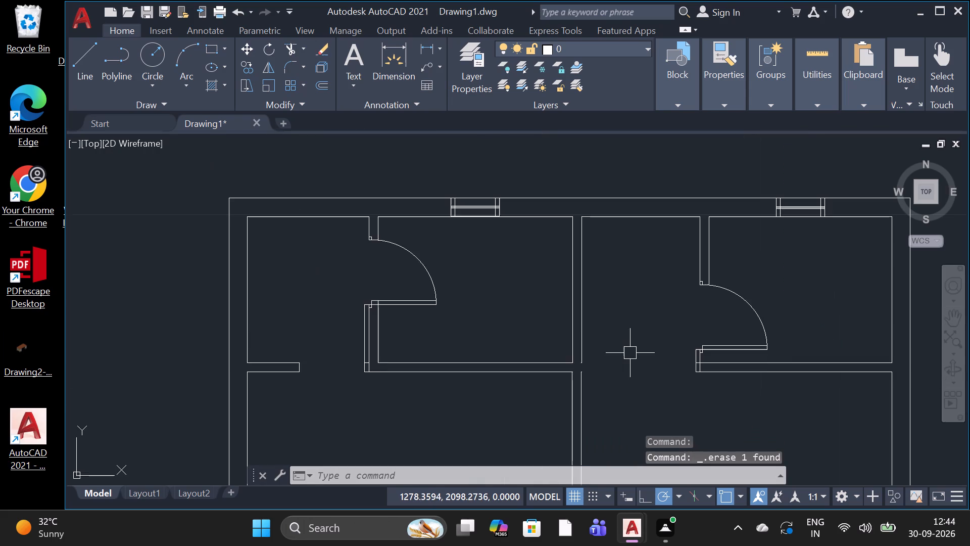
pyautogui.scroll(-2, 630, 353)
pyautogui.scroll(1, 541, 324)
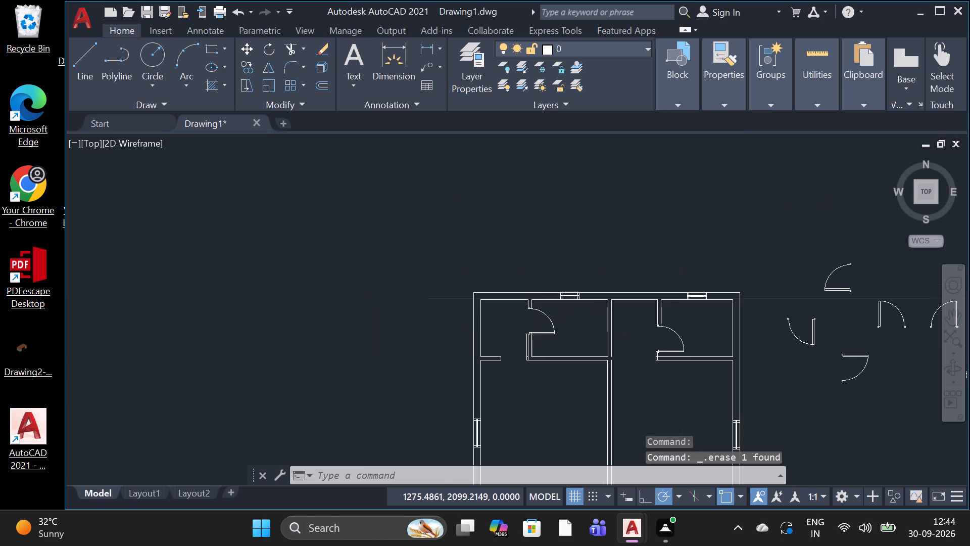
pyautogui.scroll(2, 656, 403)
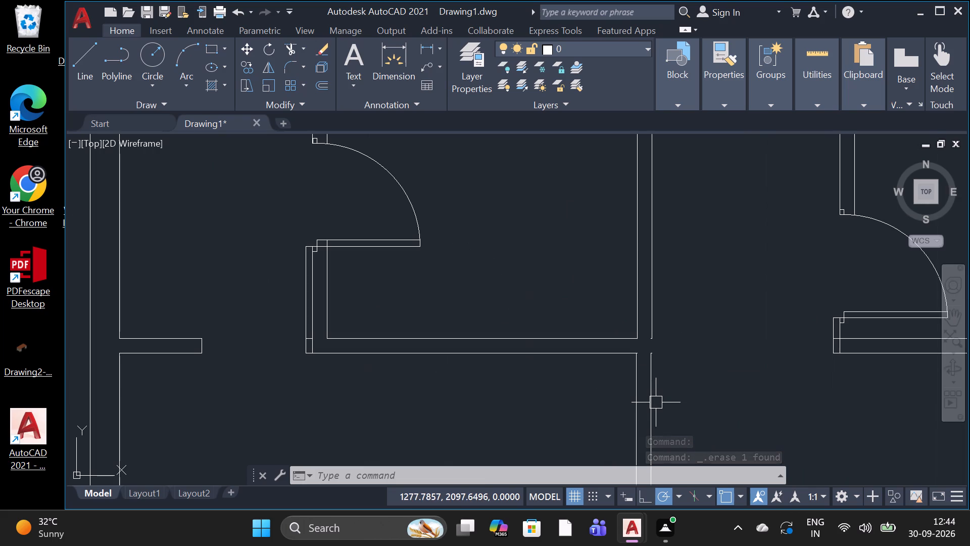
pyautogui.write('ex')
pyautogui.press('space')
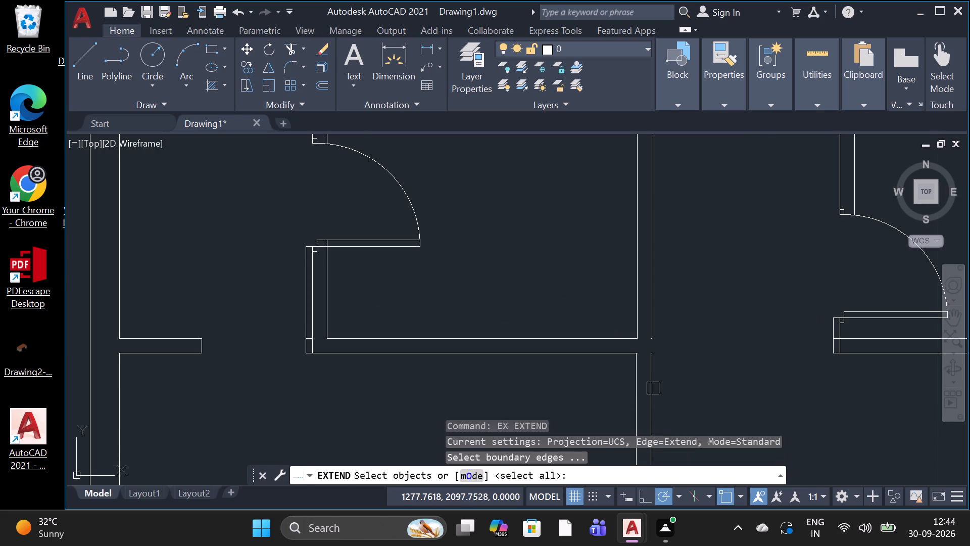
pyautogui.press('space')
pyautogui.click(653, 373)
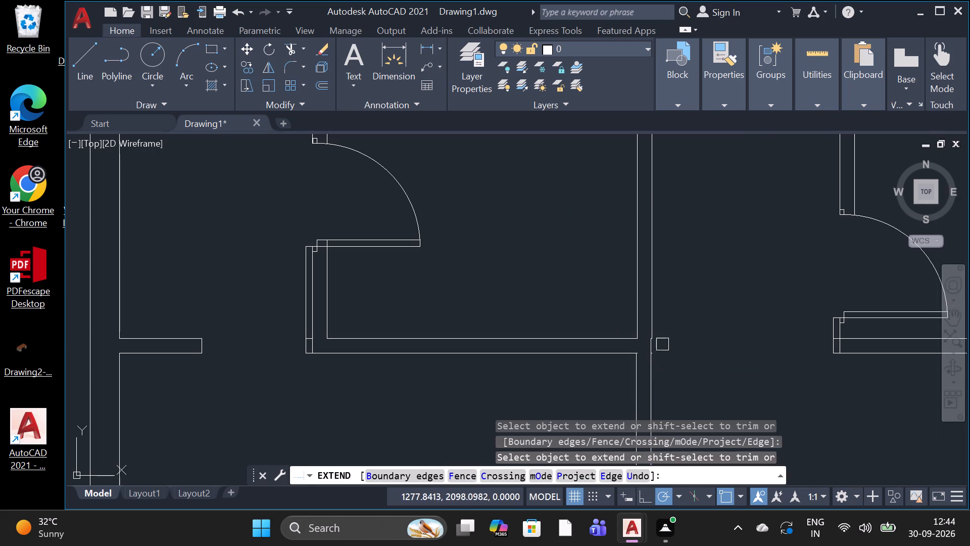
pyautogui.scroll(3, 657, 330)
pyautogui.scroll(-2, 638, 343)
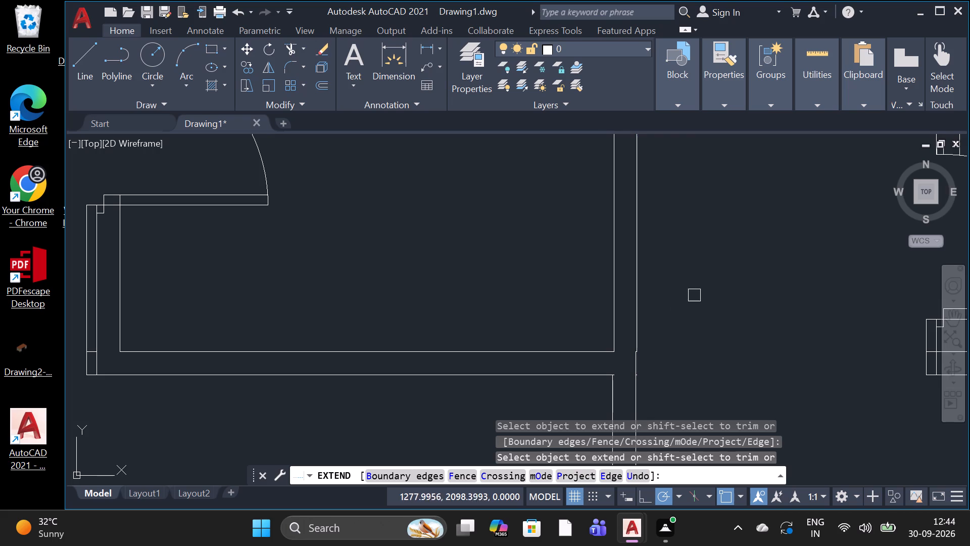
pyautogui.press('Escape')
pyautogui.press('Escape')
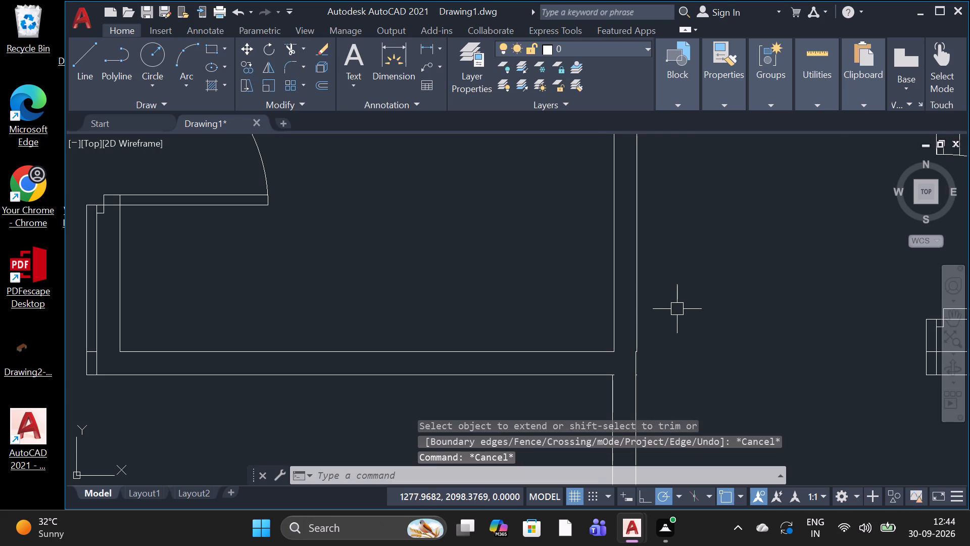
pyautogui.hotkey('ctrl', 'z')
# Erase the two tiny horizontal stubs at the broken ends of the central wall's east line.
pyautogui.scroll(1, 647, 382)
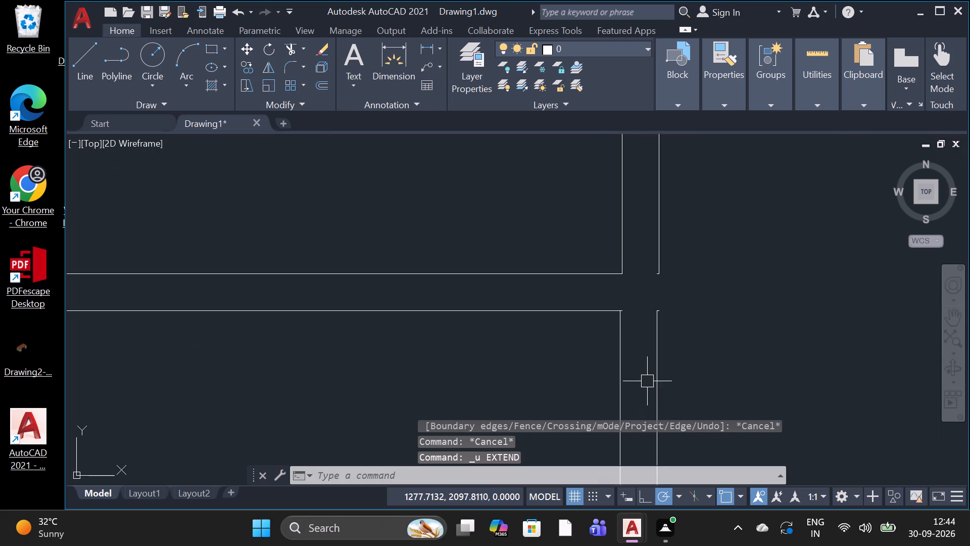
pyautogui.scroll(2, 647, 381)
pyautogui.scroll(2, 684, 244)
pyautogui.scroll(-1, 684, 244)
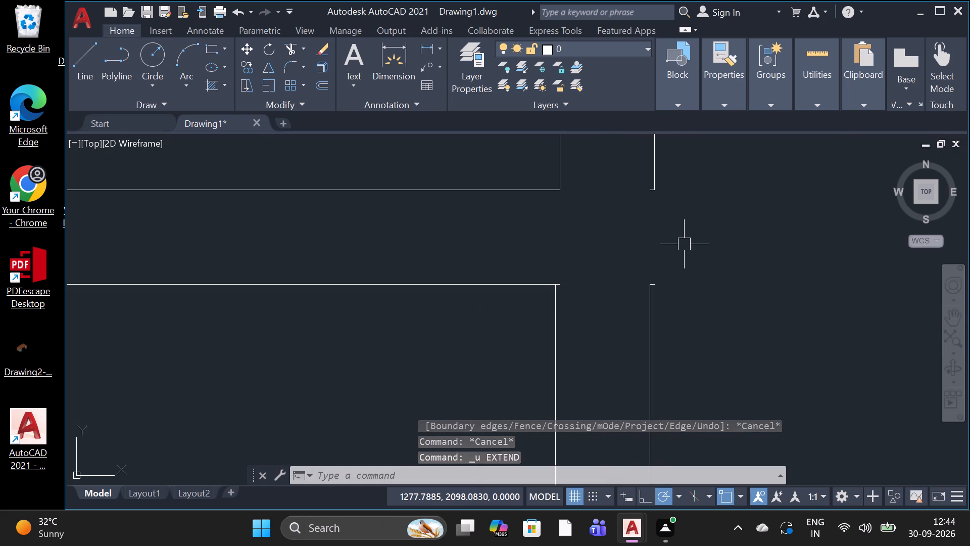
pyautogui.scroll(2, 653, 283)
pyautogui.click(653, 283)
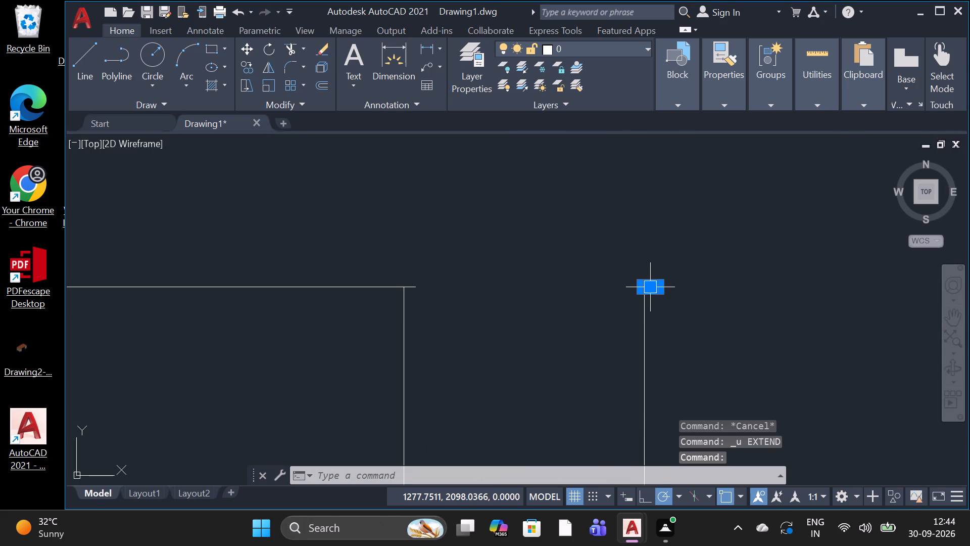
pyautogui.press('Delete')
pyautogui.scroll(-2, 685, 267)
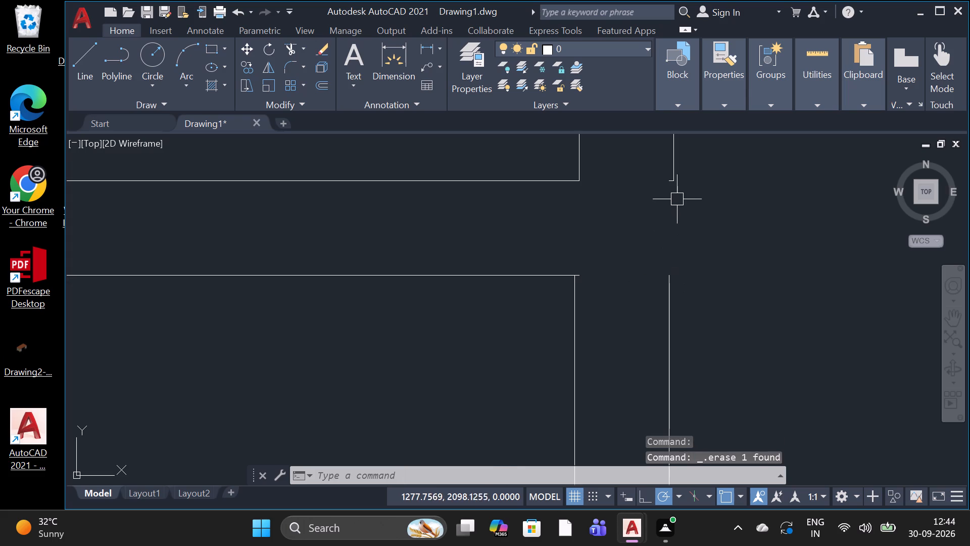
pyautogui.scroll(2, 668, 187)
pyautogui.click(672, 175)
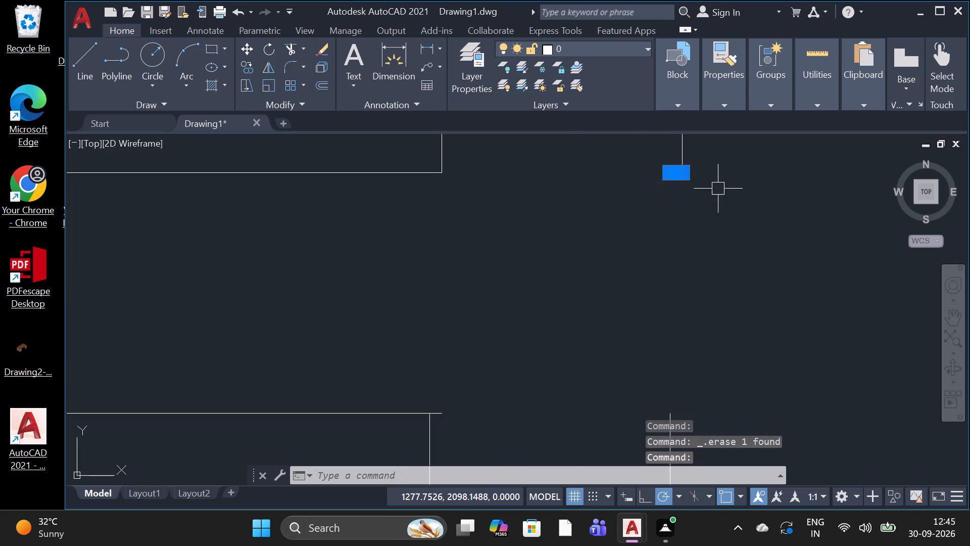
pyautogui.press('Delete')
pyautogui.scroll(-3, 696, 250)
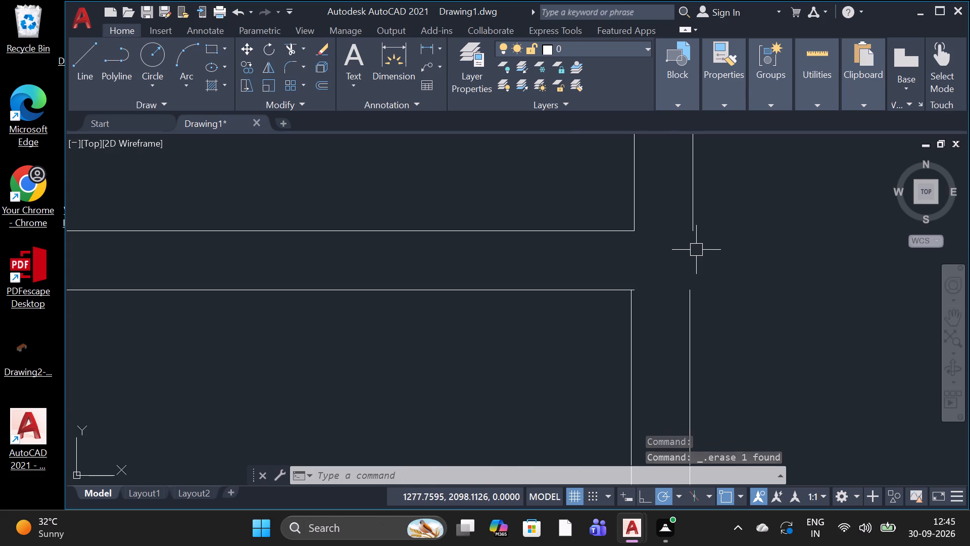
# Draw a three-segment wall stub about 0.2 m long, projecting east from the central wall between its east line's broken ends.
pyautogui.scroll(-1, 673, 257)
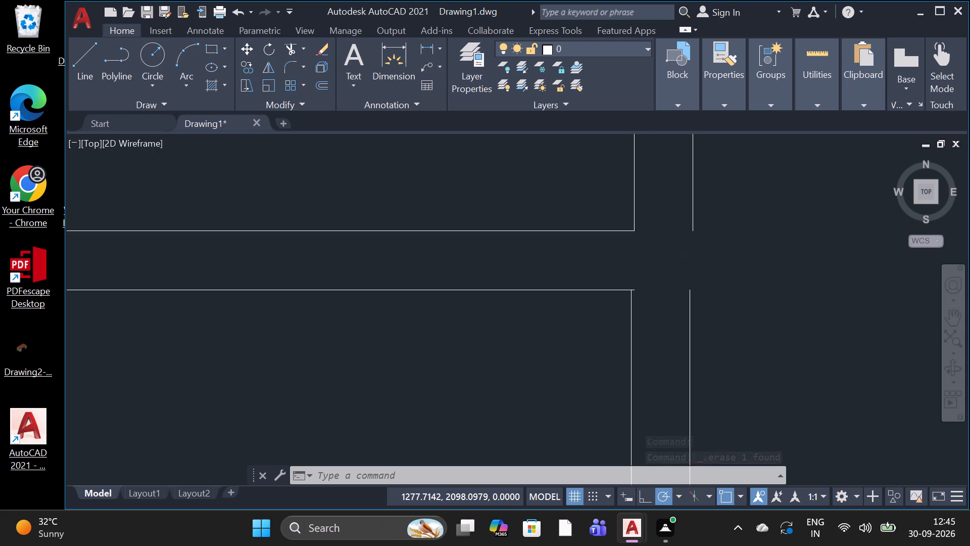
pyautogui.scroll(-5, 673, 258)
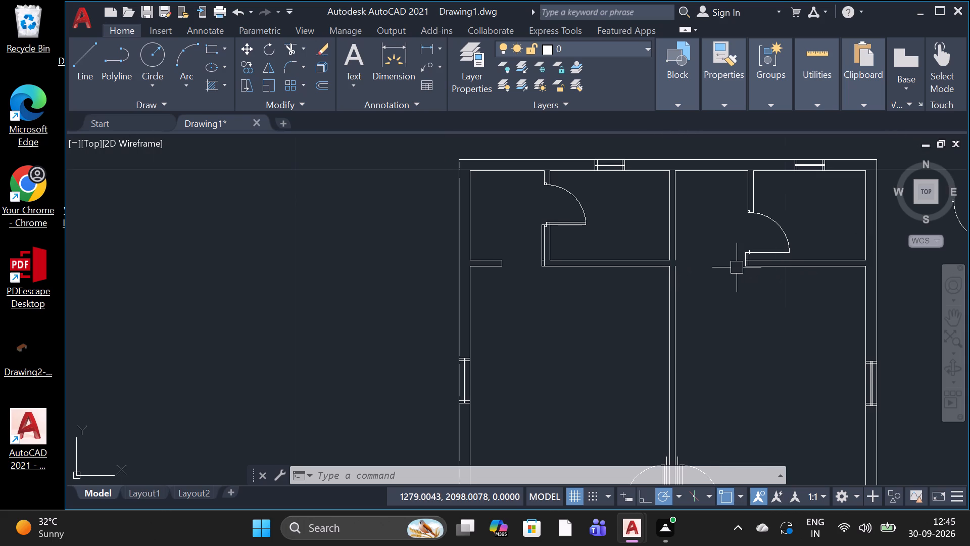
pyautogui.scroll(3, 701, 259)
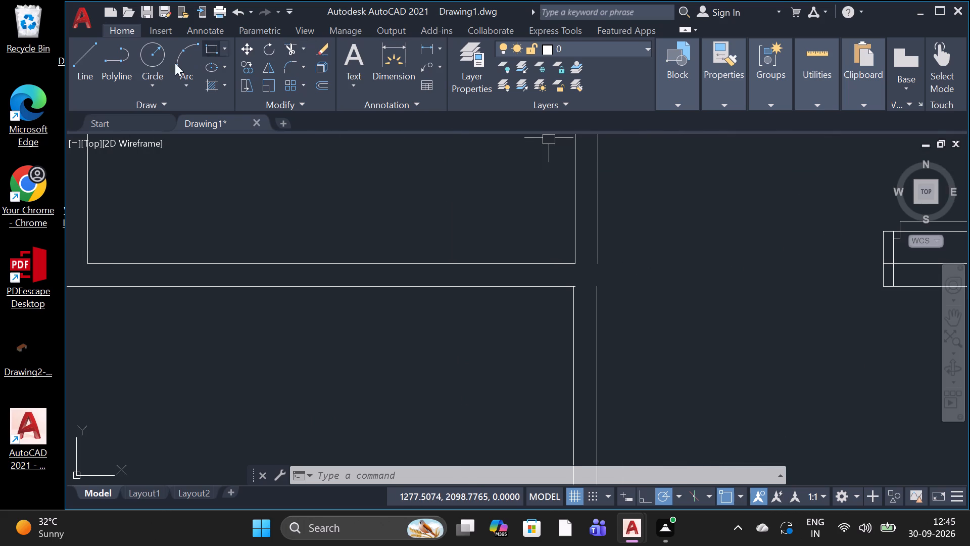
pyautogui.click(95, 63)
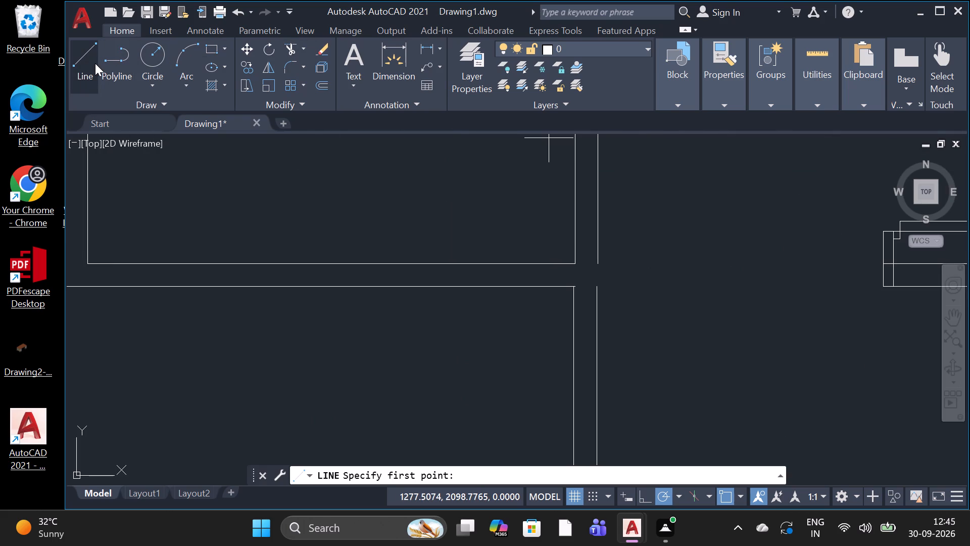
pyautogui.click(601, 268)
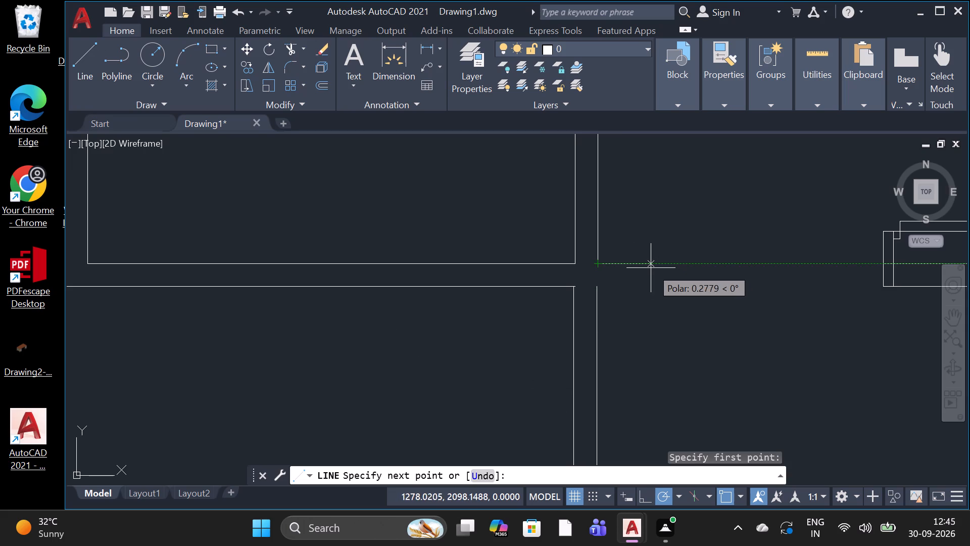
pyautogui.click(639, 268)
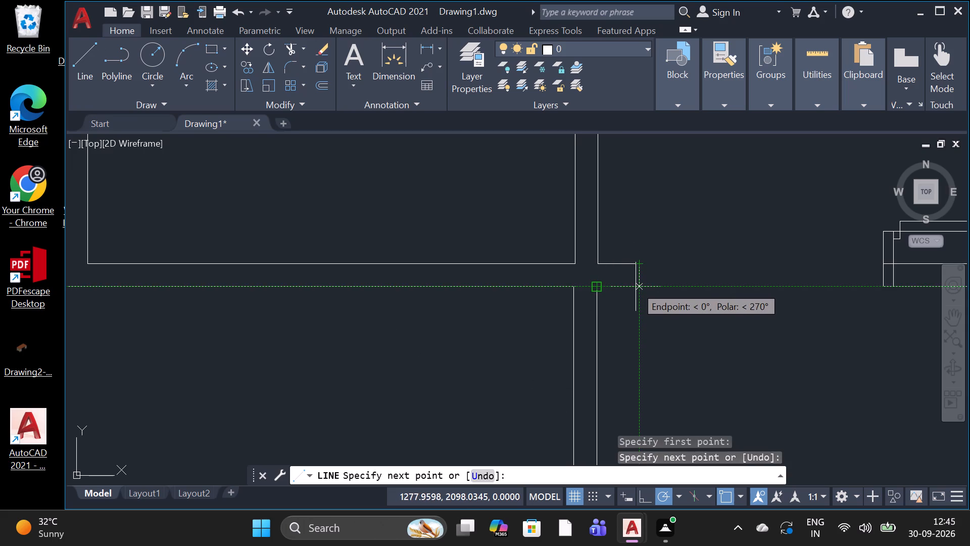
pyautogui.click(636, 287)
pyautogui.click(600, 289)
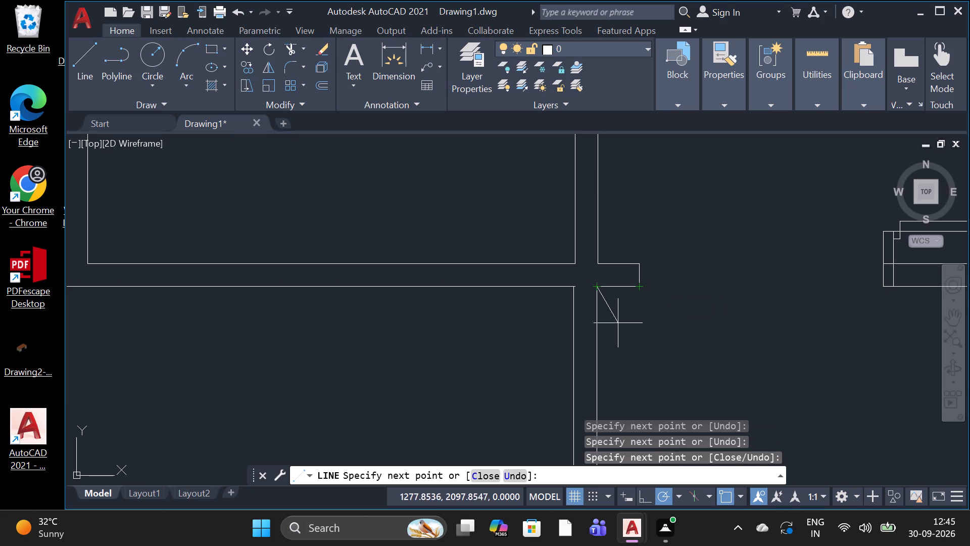
pyautogui.press('space')
# Draw a three-segment outline extending the central wall's east stub about 0.2 m farther east.
pyautogui.press('space')
pyautogui.scroll(-3, 707, 348)
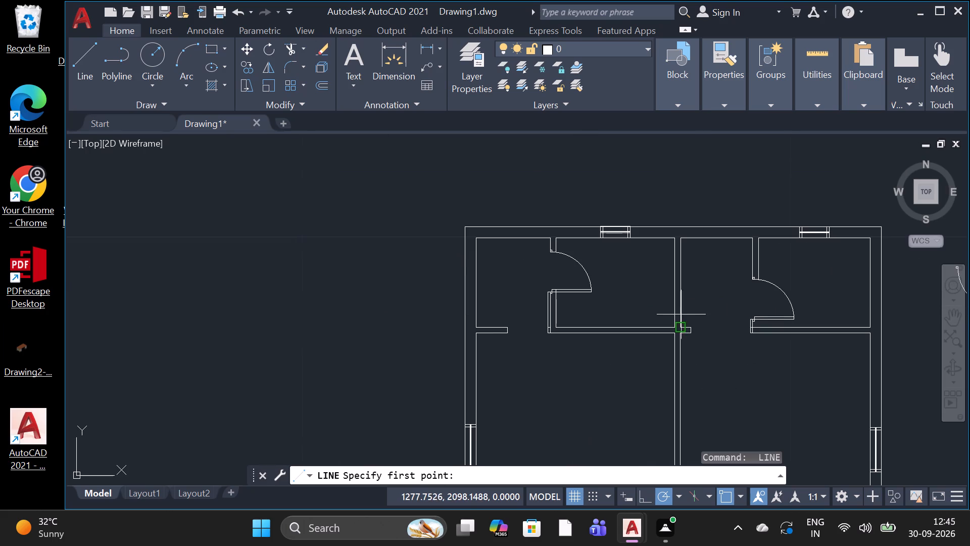
pyautogui.scroll(3, 672, 339)
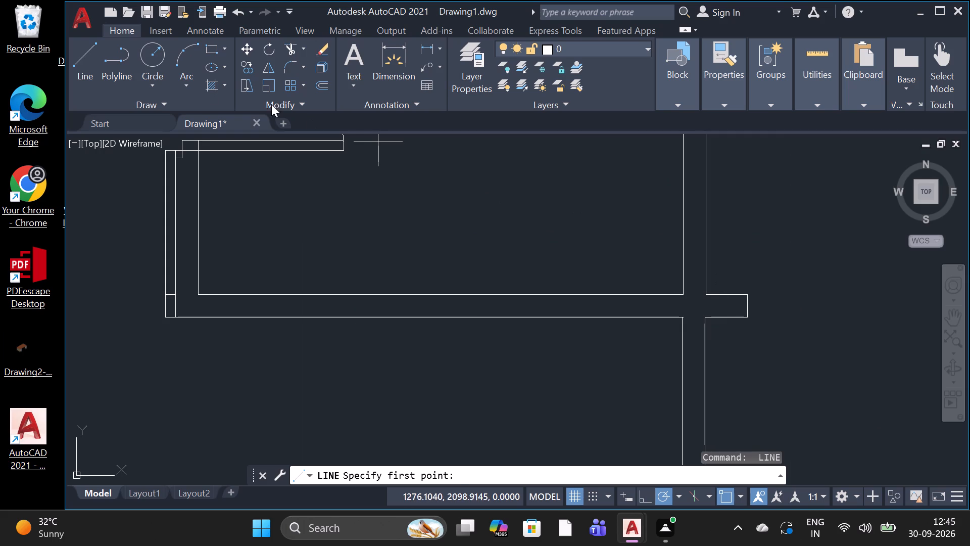
pyautogui.click(98, 67)
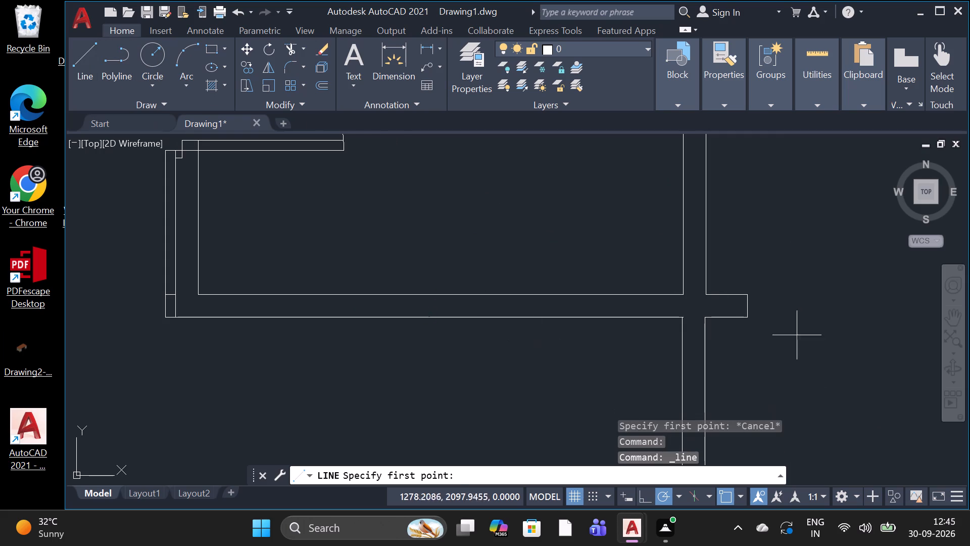
pyautogui.click(745, 292)
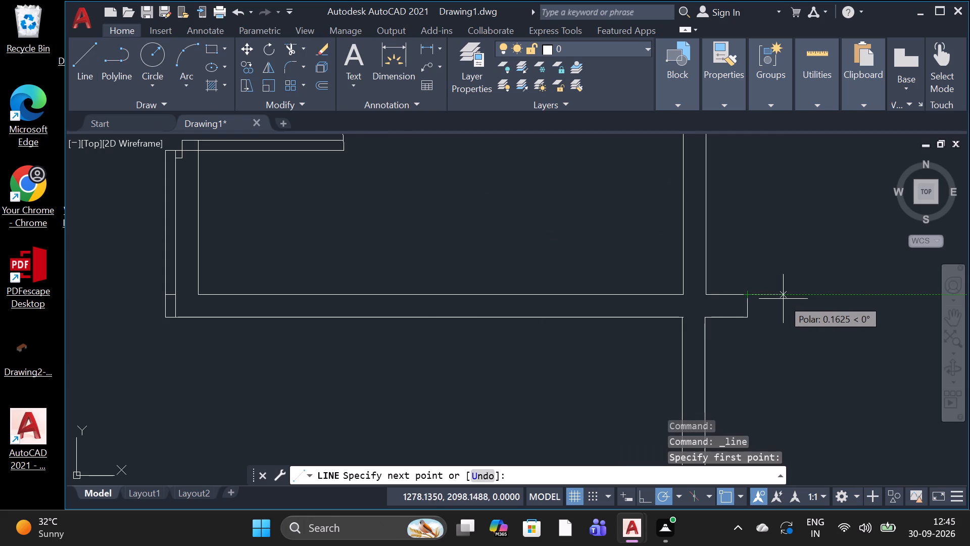
pyautogui.click(791, 298)
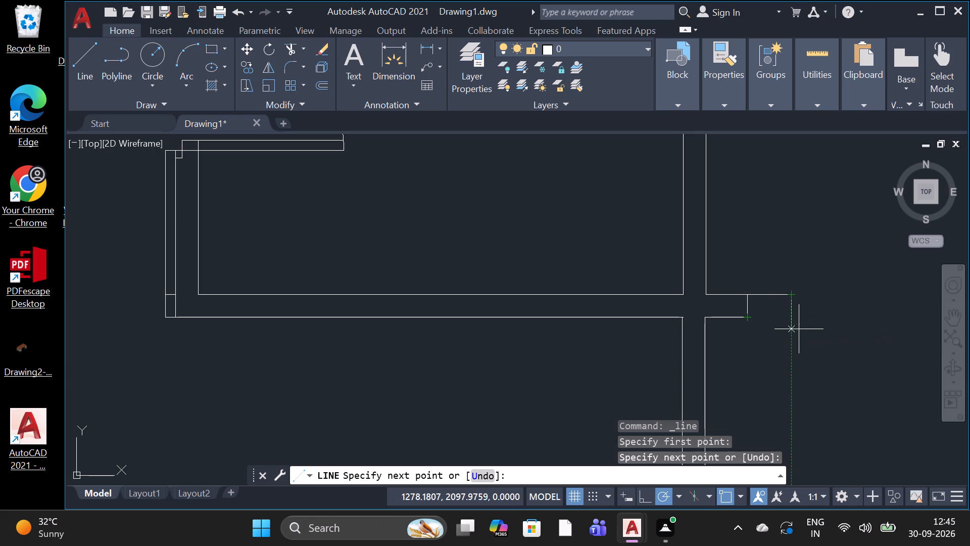
pyautogui.click(794, 322)
pyautogui.click(749, 317)
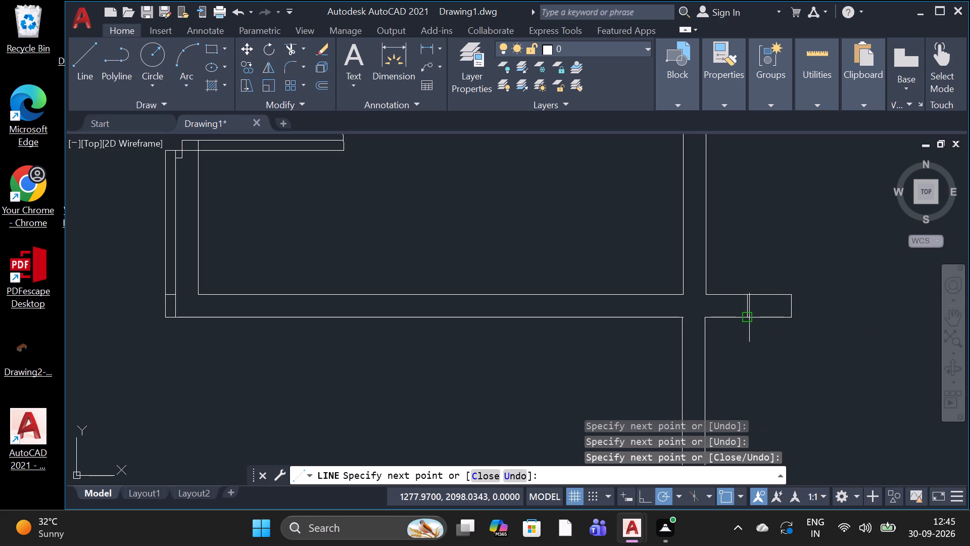
pyautogui.press('space')
# Erase the old vertical end line left inside the lengthened wall stub.
pyautogui.click(749, 307)
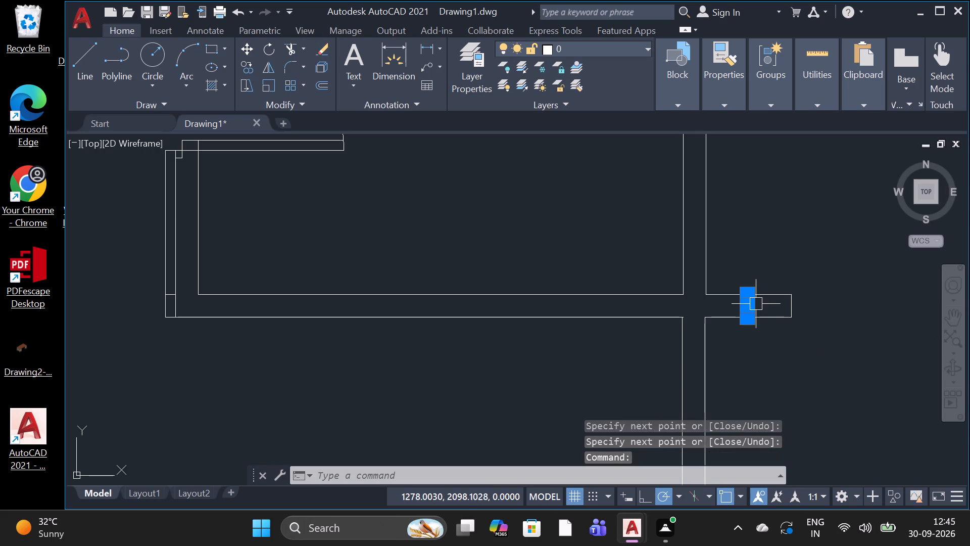
pyautogui.press('Delete')
# Erase the short horizontal line crossing the narrow wall strip below the northwest door's leaf, near the strip's lower end.
pyautogui.scroll(-5, 759, 351)
pyautogui.scroll(2, 849, 361)
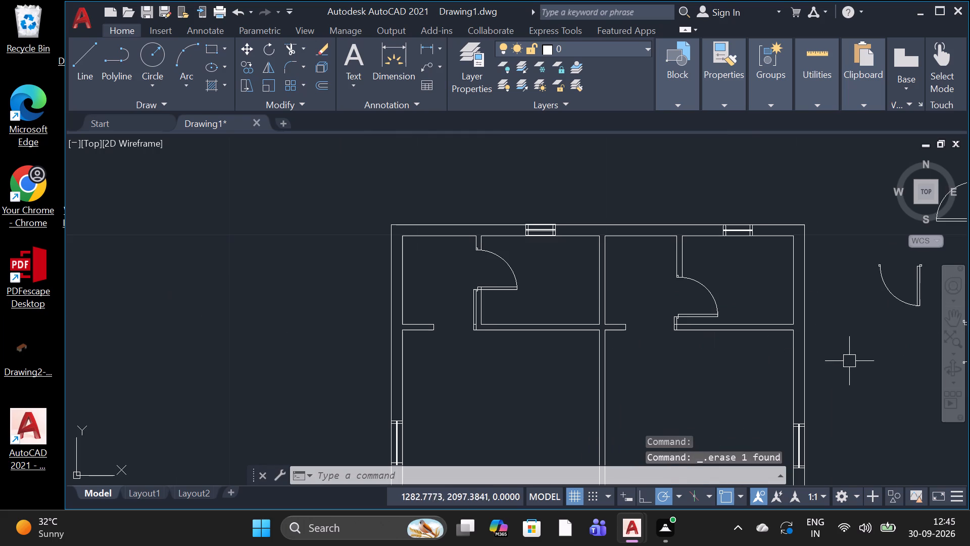
pyautogui.scroll(3, 708, 310)
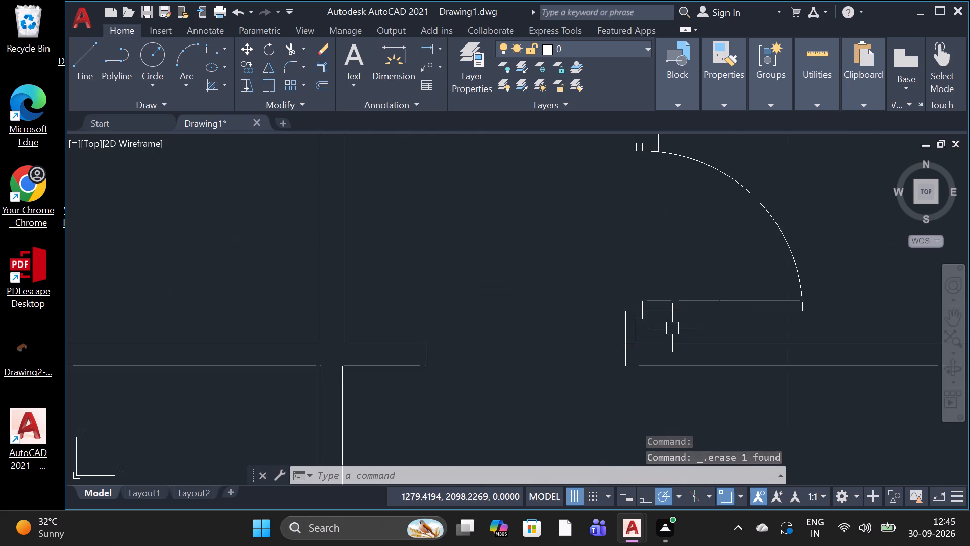
pyautogui.scroll(-3, 672, 328)
pyautogui.scroll(2, 450, 296)
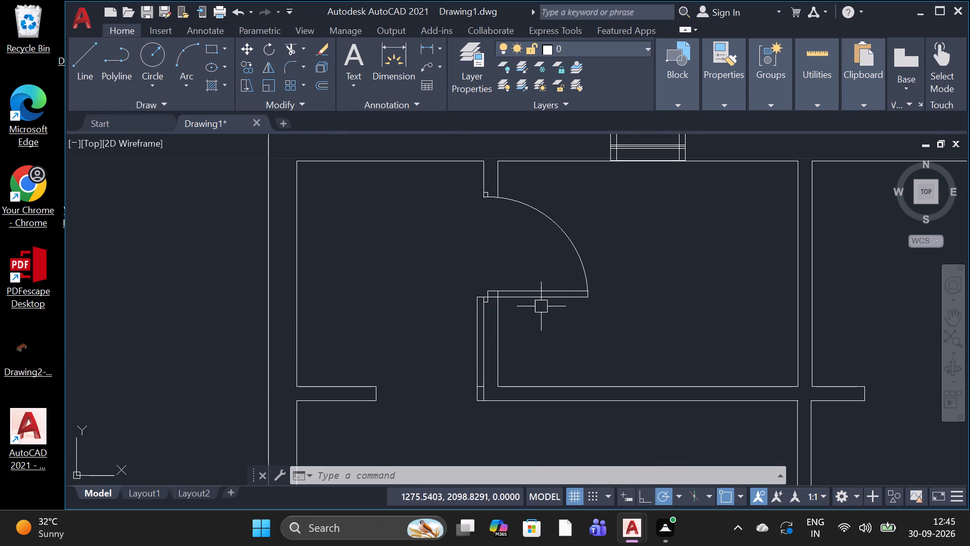
pyautogui.scroll(-1, 481, 385)
pyautogui.scroll(3, 480, 387)
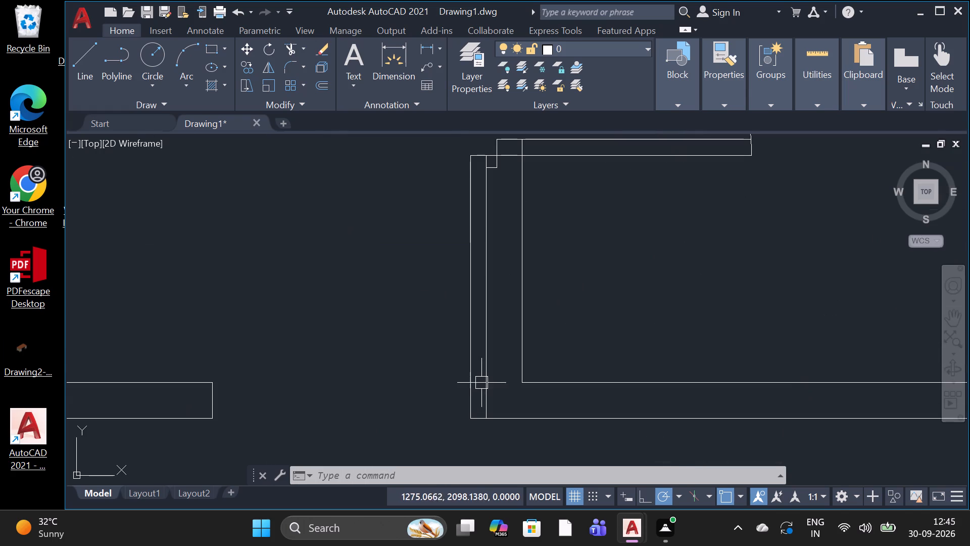
pyautogui.scroll(2, 482, 378)
pyautogui.click(473, 393)
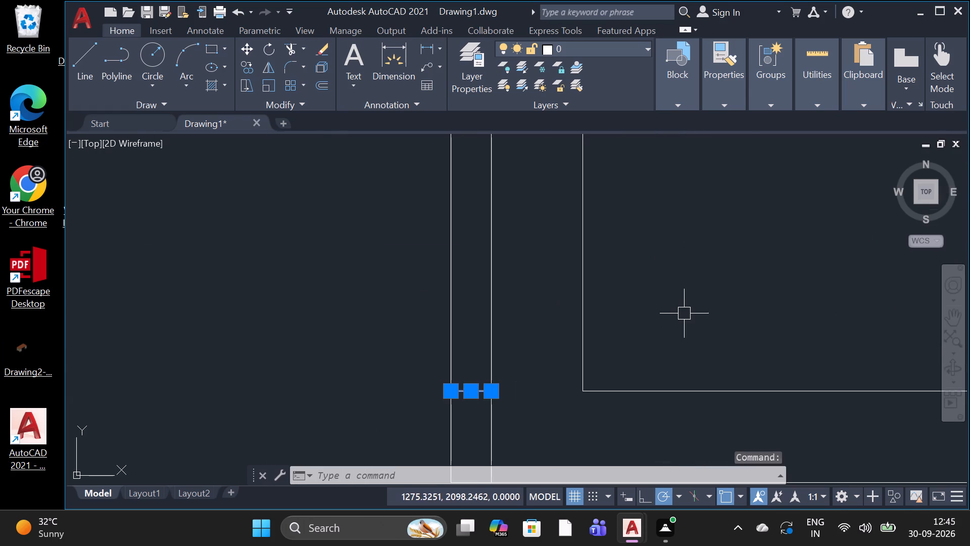
pyautogui.press('Delete')
# Draw a short horizontal line across the wall end above the northwest door, level with the small frame square's upper edge.
pyautogui.scroll(-6, 636, 342)
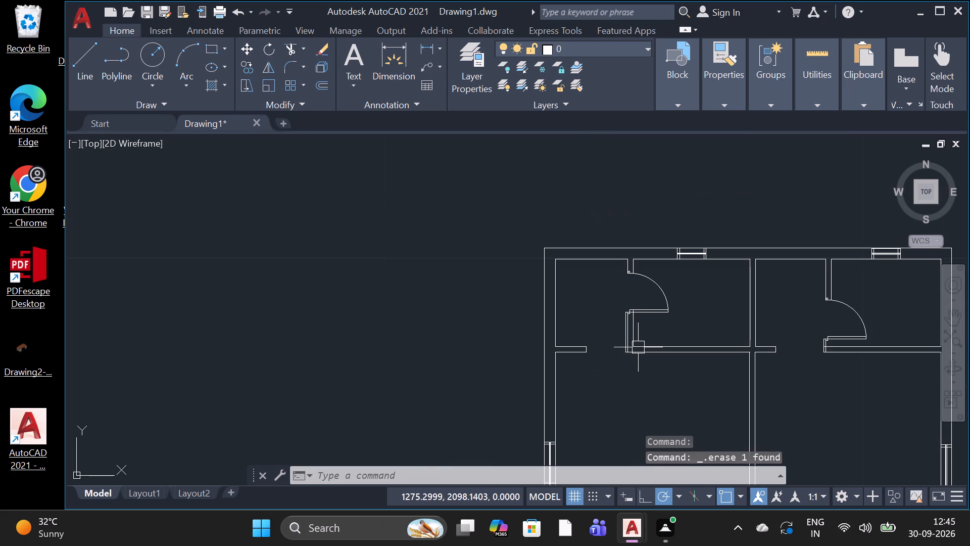
pyautogui.scroll(3, 643, 250)
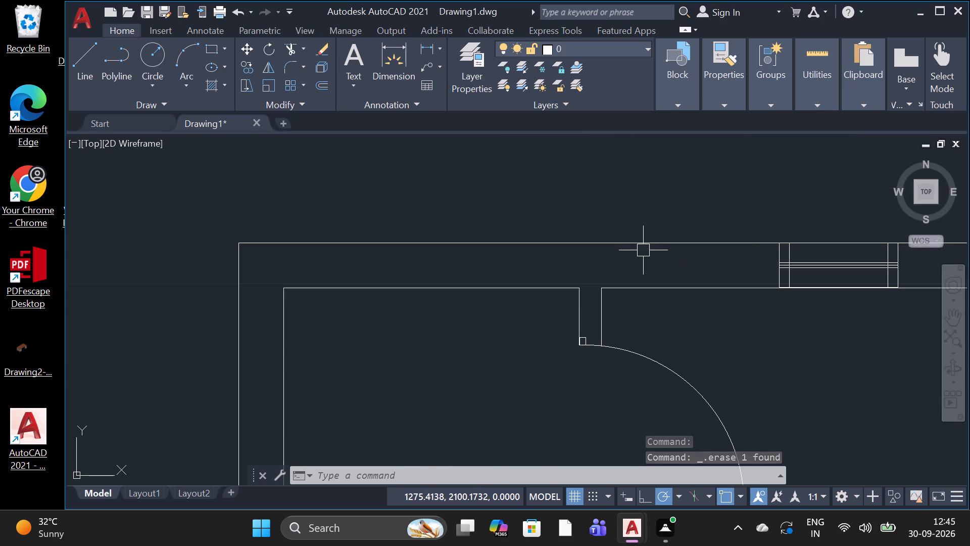
pyautogui.scroll(-2, 643, 250)
pyautogui.scroll(1, 650, 258)
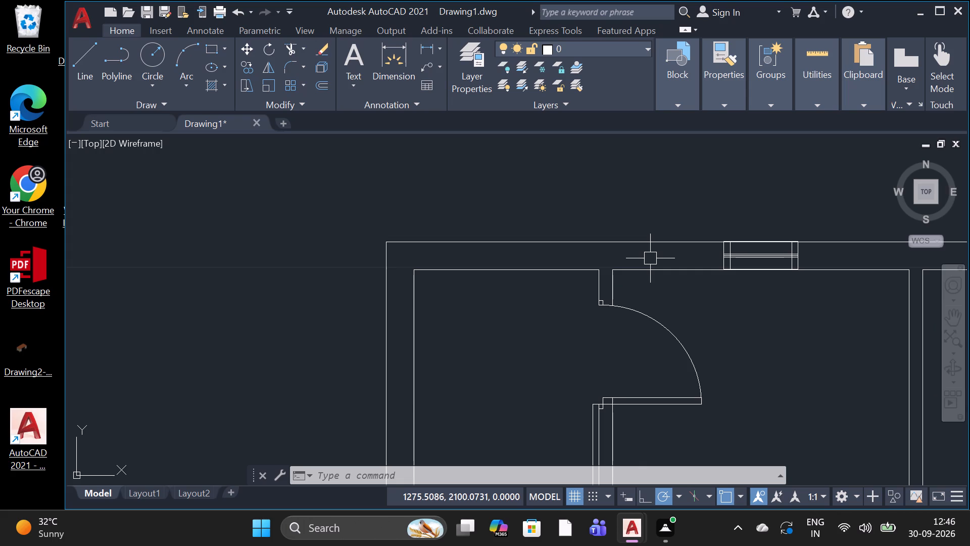
pyautogui.click(91, 73)
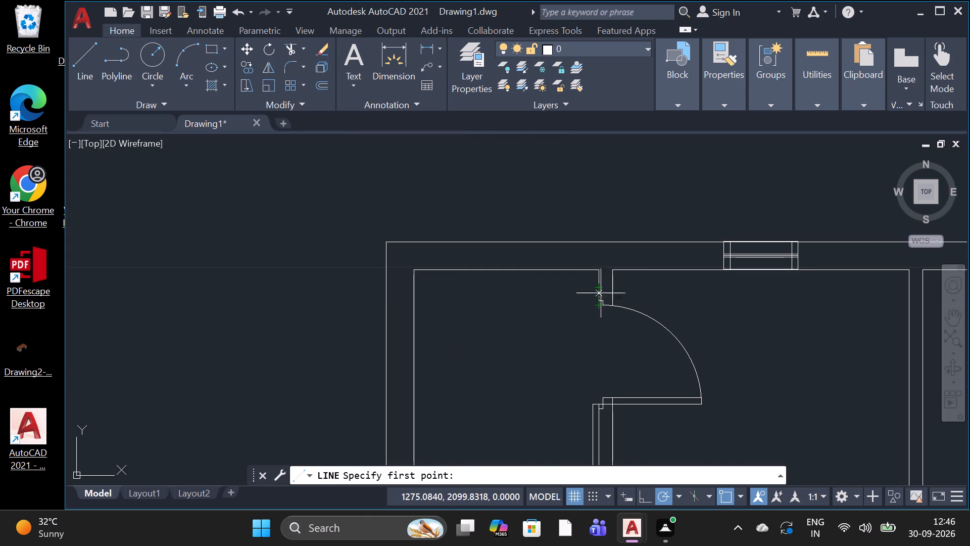
pyautogui.scroll(3, 601, 299)
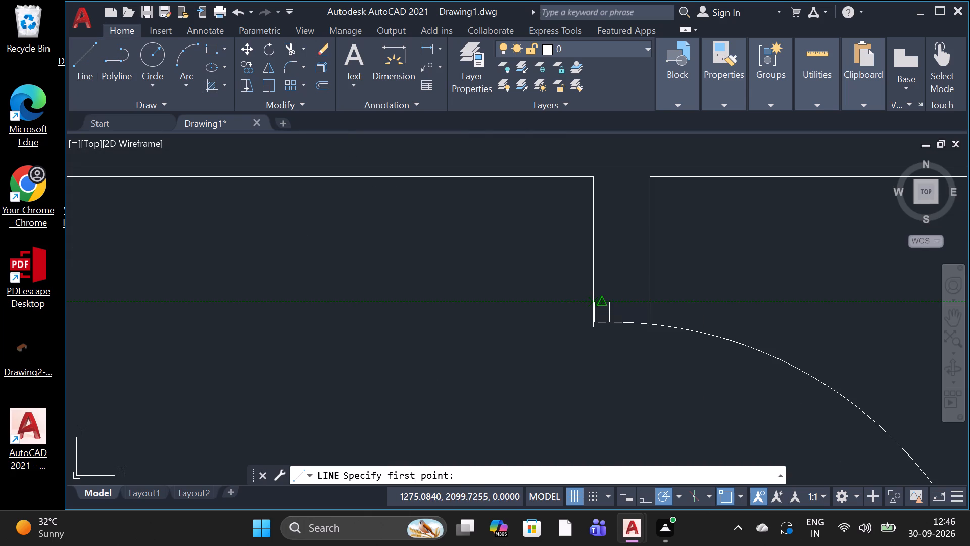
pyautogui.click(592, 298)
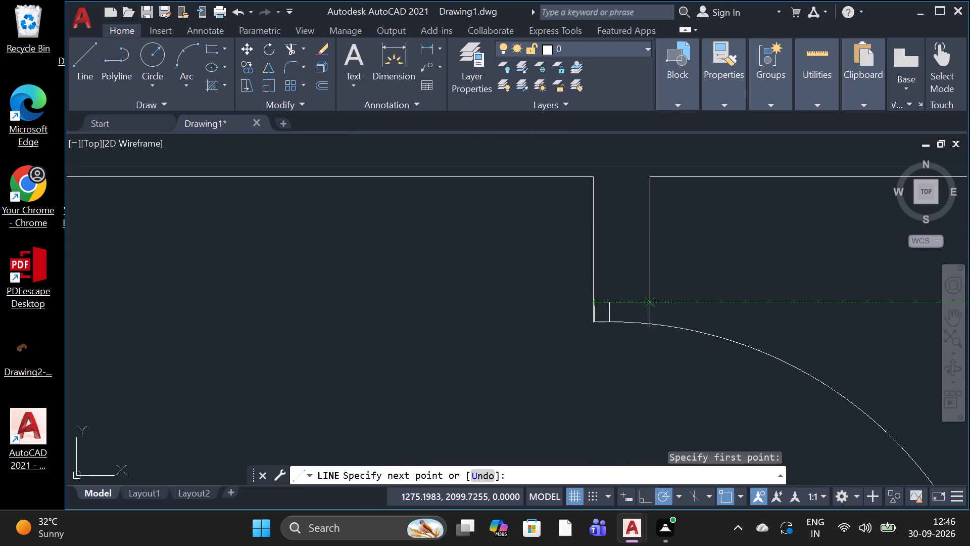
pyautogui.click(649, 306)
pyautogui.press('space')
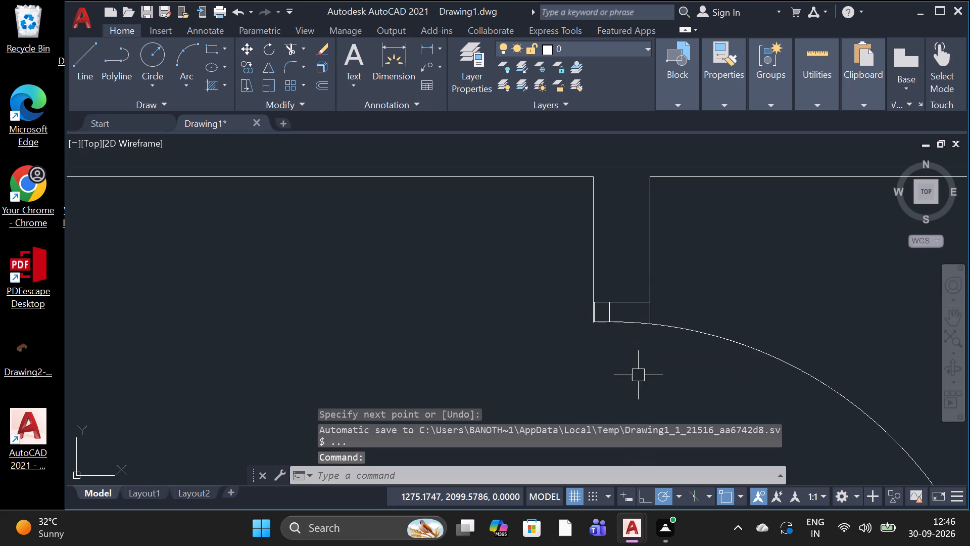
# Draw a short horizontal line across the wall end above the northeast door, level with the small frame square's upper edge.
pyautogui.scroll(-5, 638, 375)
pyautogui.scroll(-3, 674, 356)
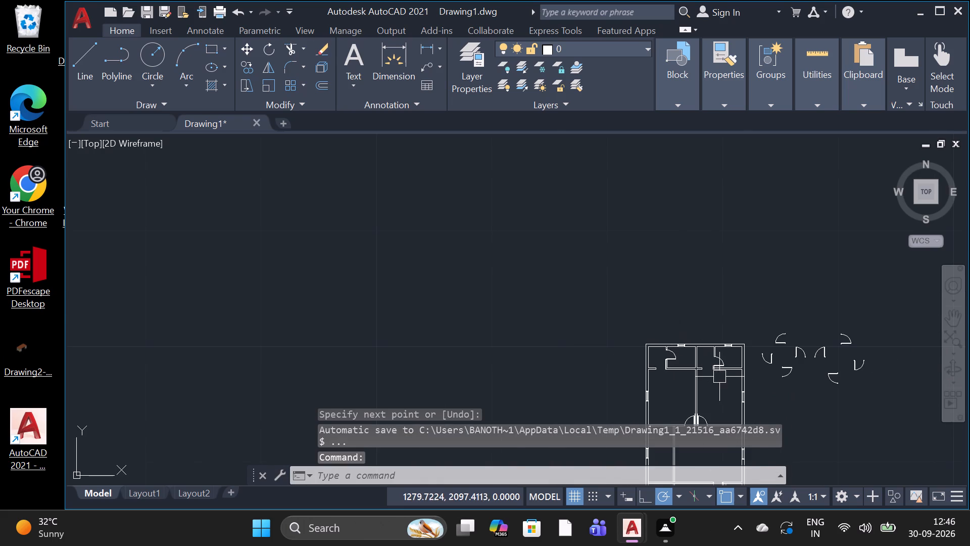
pyautogui.scroll(5, 719, 376)
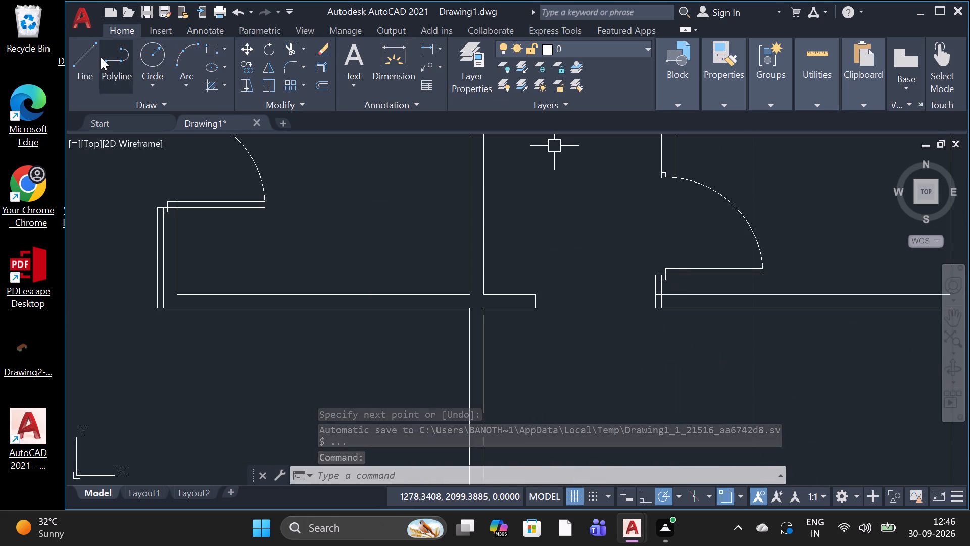
pyautogui.click(89, 57)
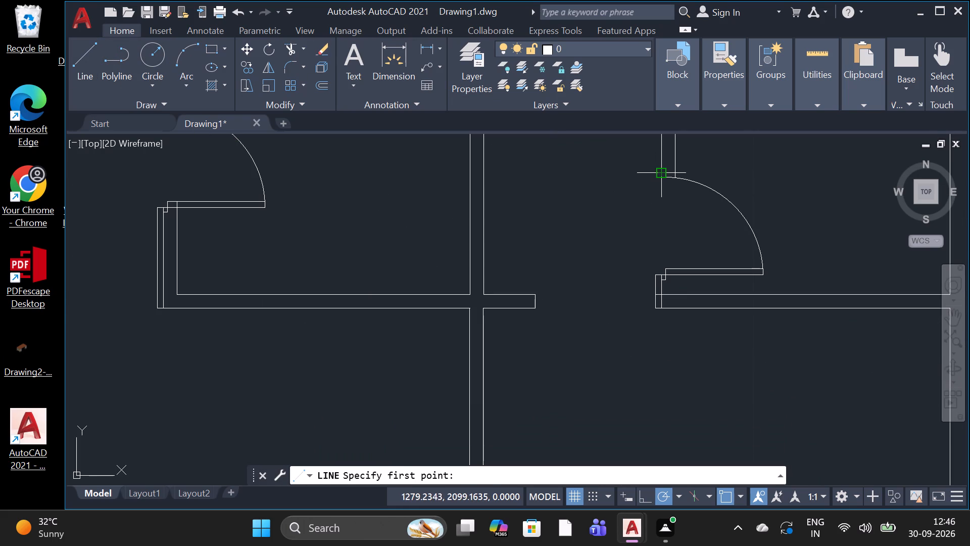
pyautogui.click(661, 172)
pyautogui.click(675, 170)
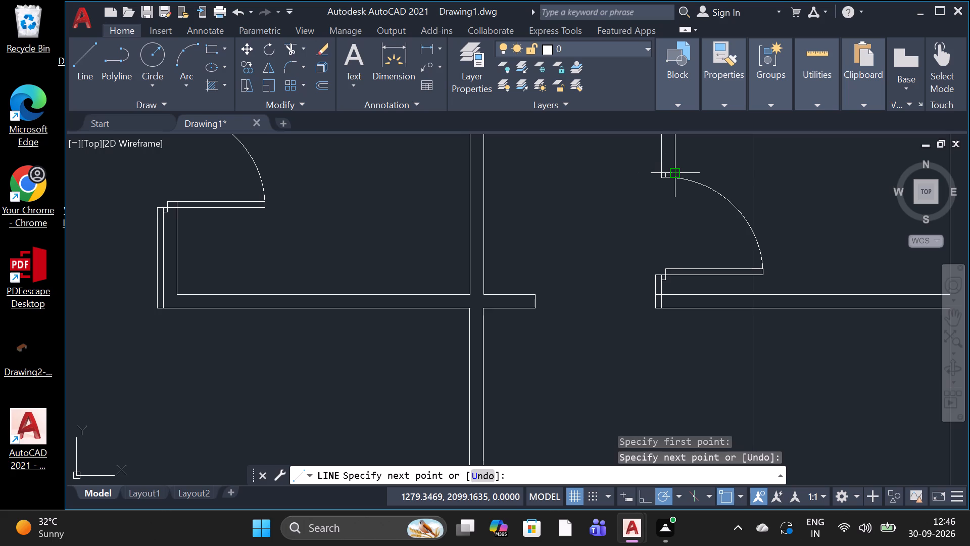
pyautogui.press('space')
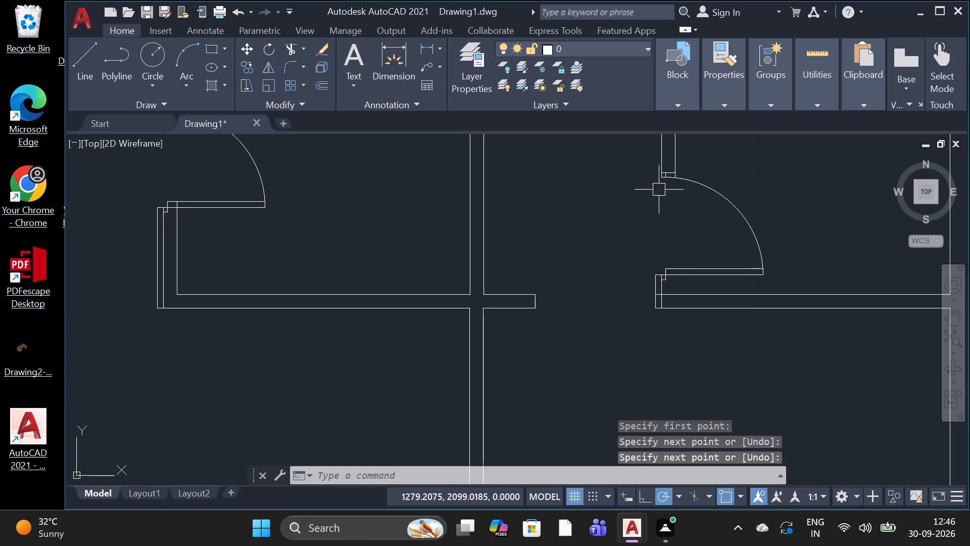
# Erase the two extra vertical lines flanking the central wall between the paired swing doors.
pyautogui.scroll(-2, 649, 199)
pyautogui.scroll(-2, 703, 298)
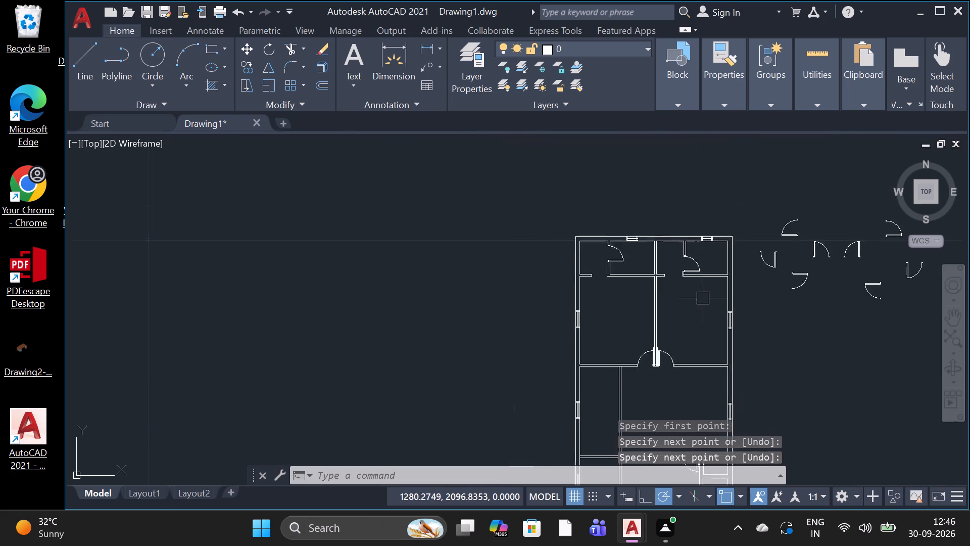
pyautogui.scroll(-1, 703, 298)
pyautogui.scroll(4, 666, 350)
pyautogui.scroll(2, 714, 267)
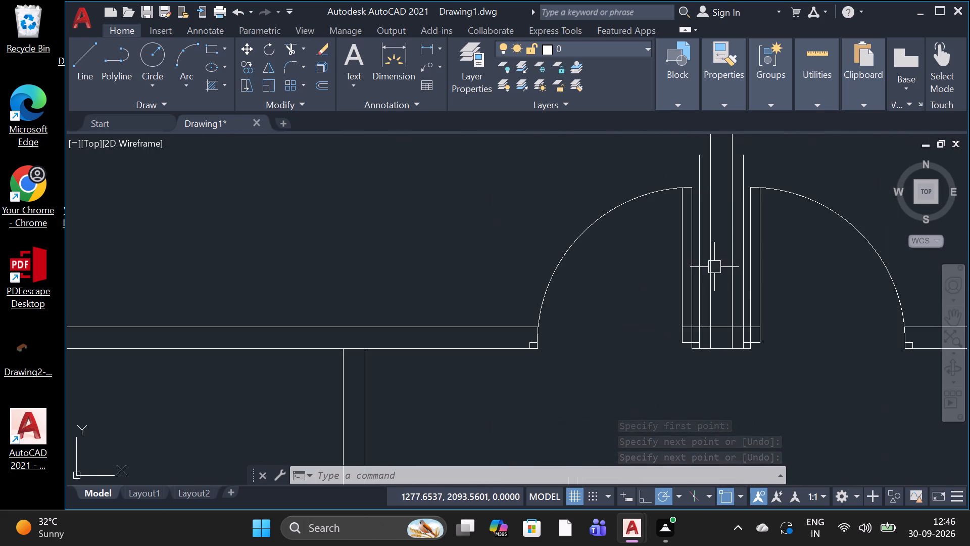
pyautogui.click(699, 262)
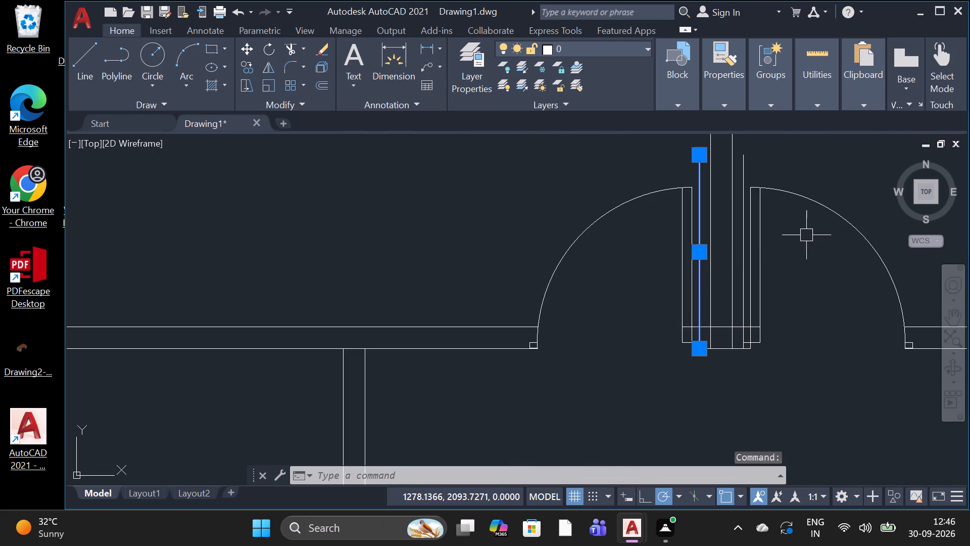
pyautogui.press('Delete')
pyautogui.click(743, 283)
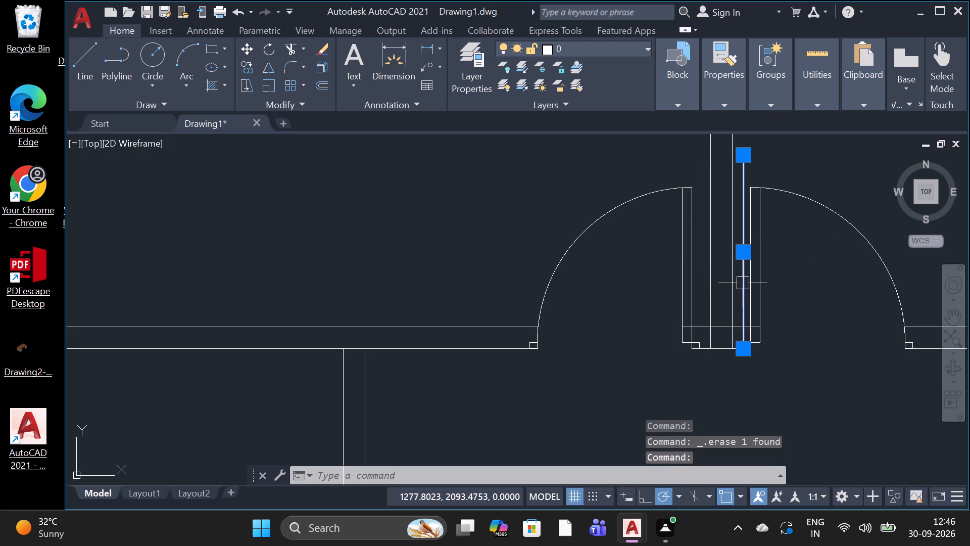
pyautogui.press('Delete')
# Erase the two overlapping horizontal lines crossing the central wall's lower end between the paired swing doors.
pyautogui.scroll(-1, 759, 317)
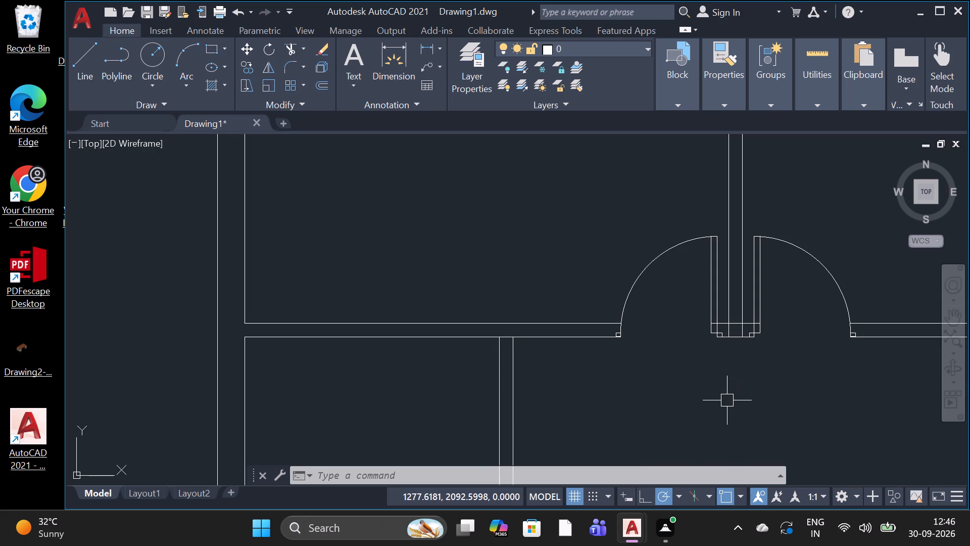
pyautogui.scroll(1, 727, 400)
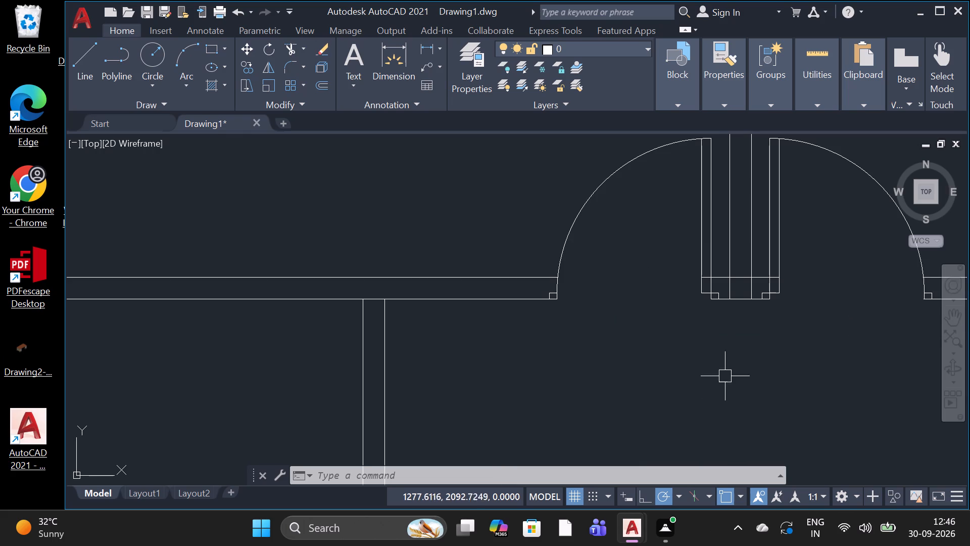
pyautogui.click(746, 280)
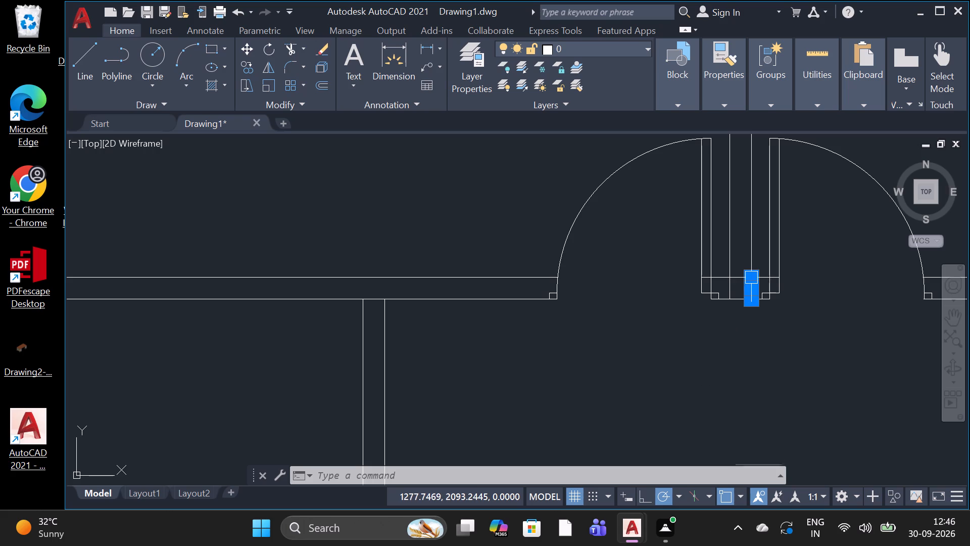
pyautogui.press('Escape')
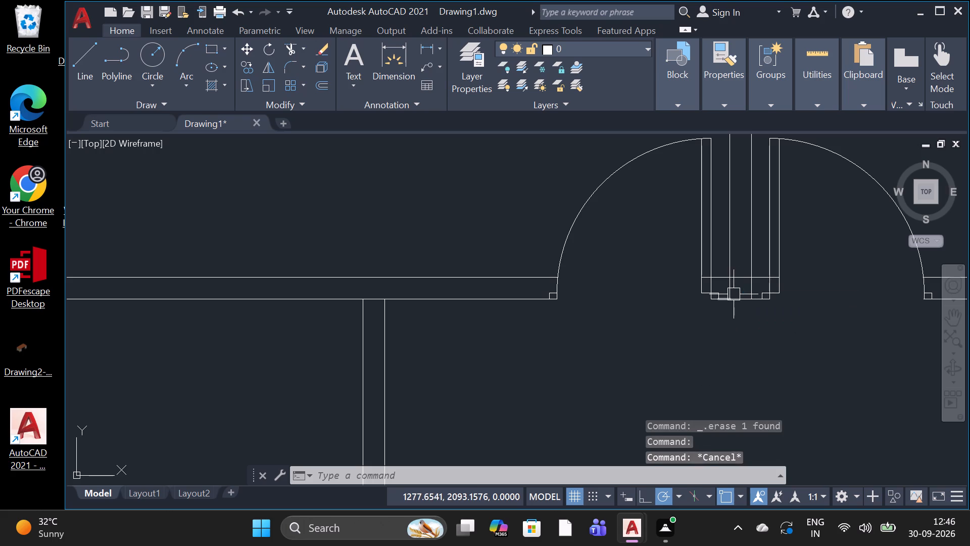
pyautogui.click(738, 280)
pyautogui.press('Delete')
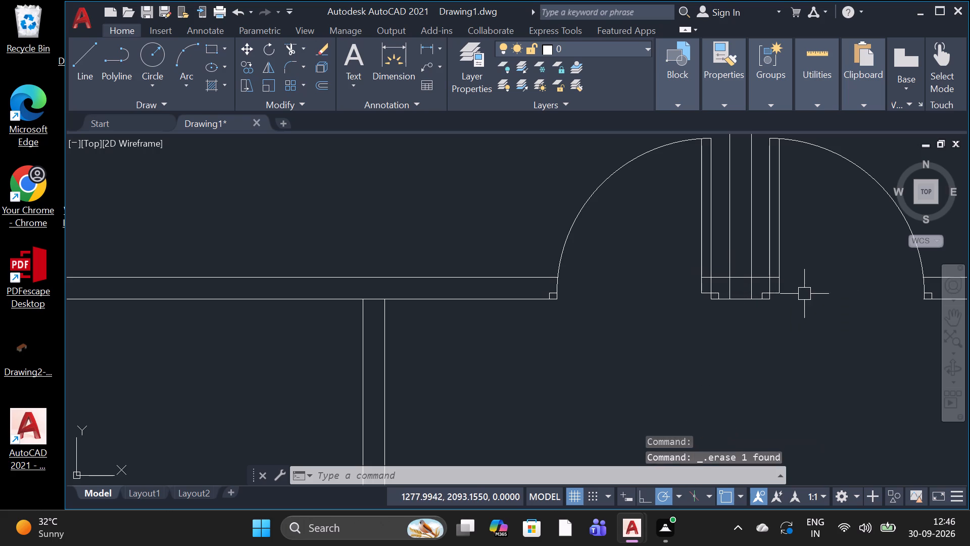
pyautogui.click(742, 278)
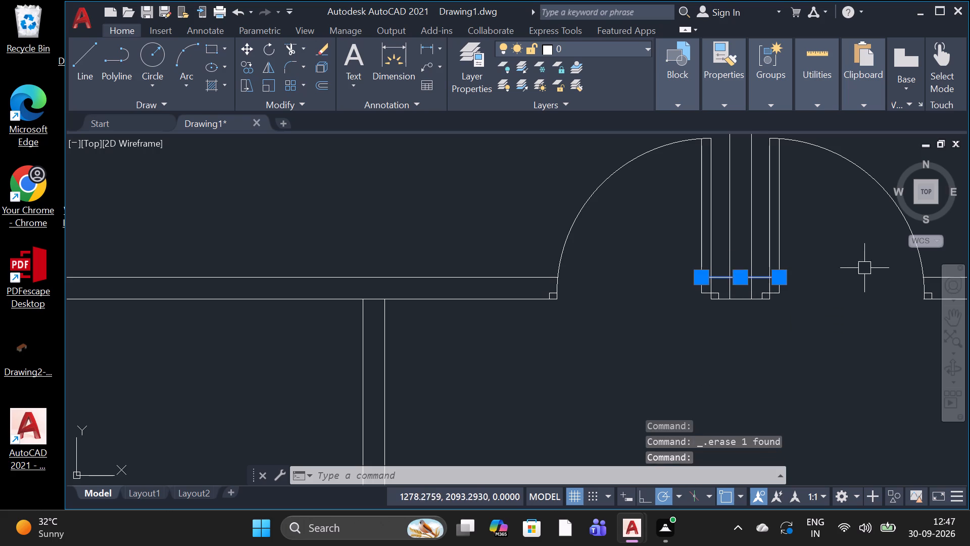
pyautogui.press('Delete')
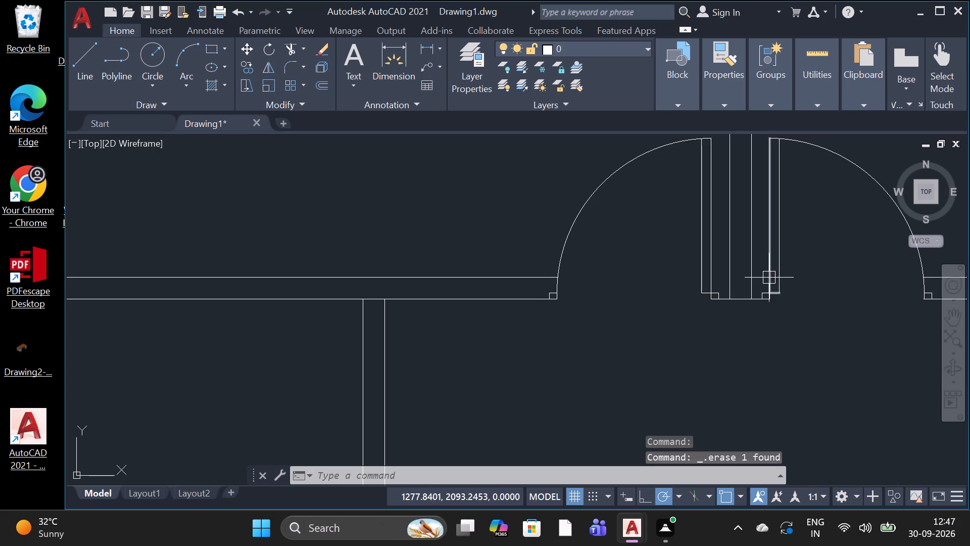
# Erase the leftover horizontal line crossing the central wall and east door leaf just above the small frame square.
pyautogui.scroll(2, 766, 278)
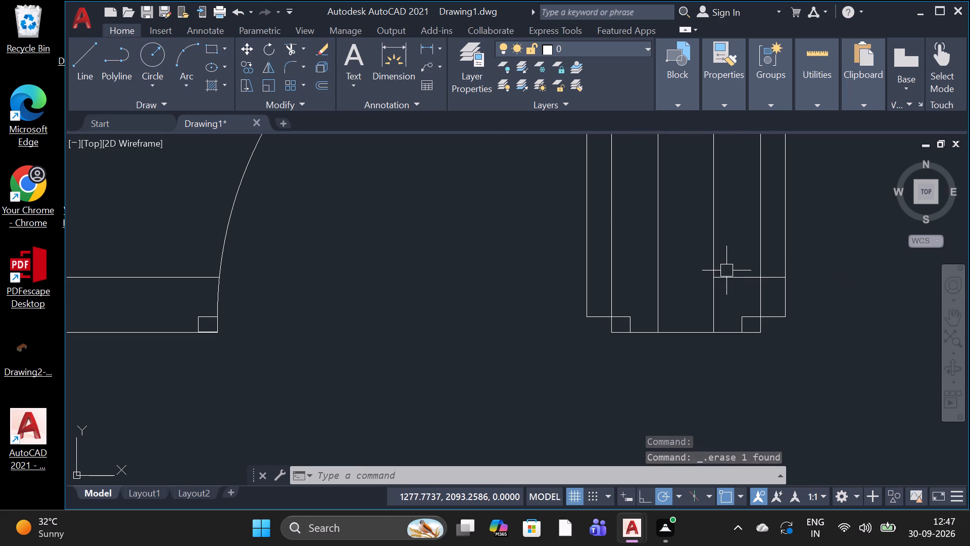
pyautogui.click(736, 280)
pyautogui.press('Delete')
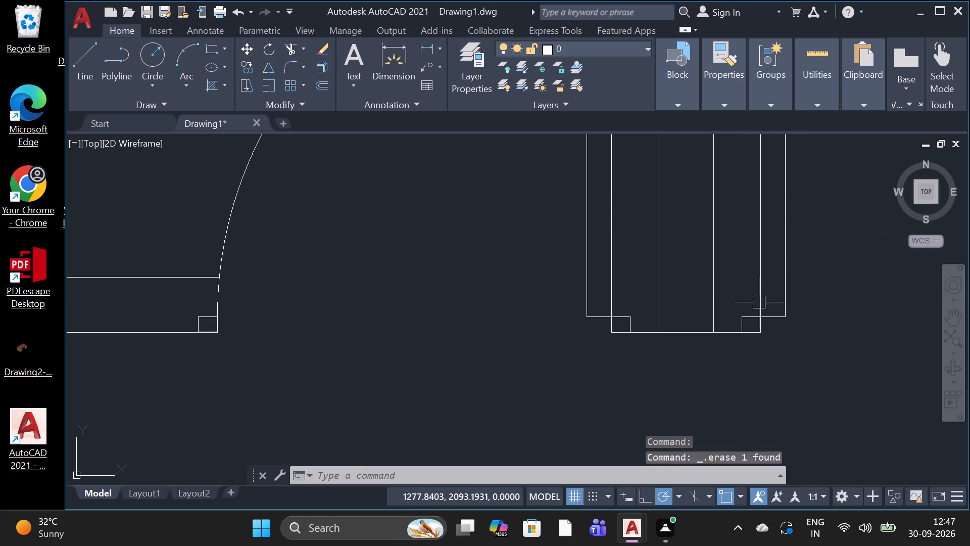
# Draw a horizontal line across the central wall's lower end, joining the upper inner corners of the two small frame squares.
pyautogui.scroll(-3, 738, 324)
pyautogui.scroll(-3, 800, 348)
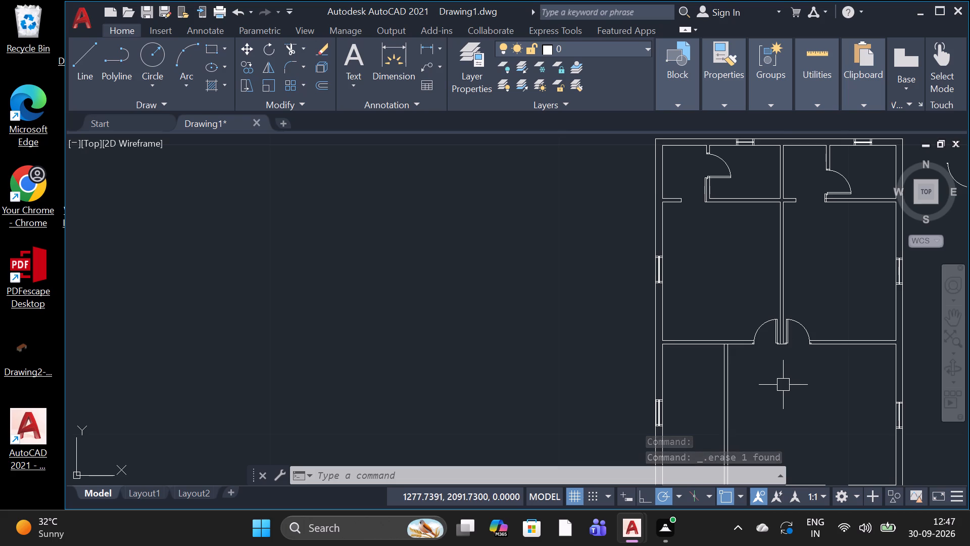
pyautogui.scroll(1, 783, 385)
pyautogui.scroll(4, 786, 310)
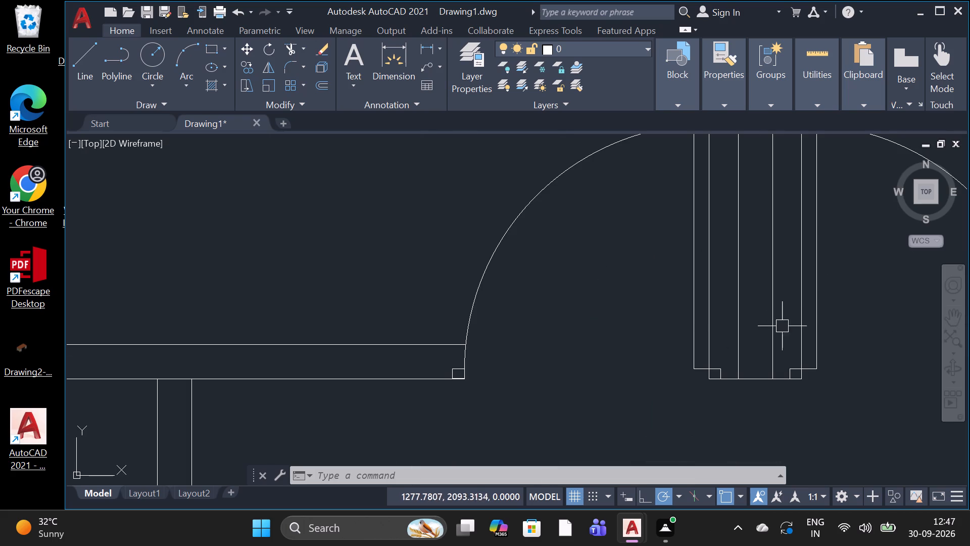
pyautogui.click(91, 58)
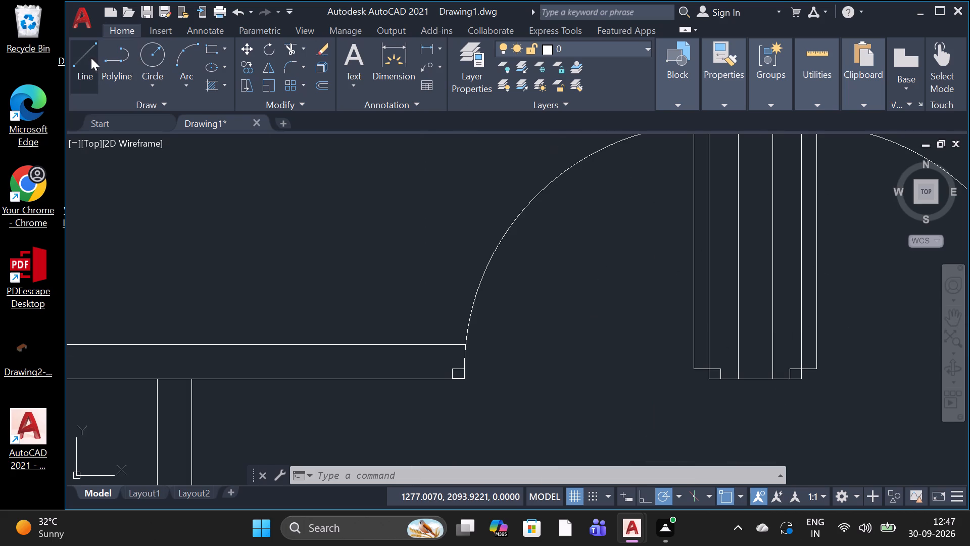
pyautogui.click(722, 368)
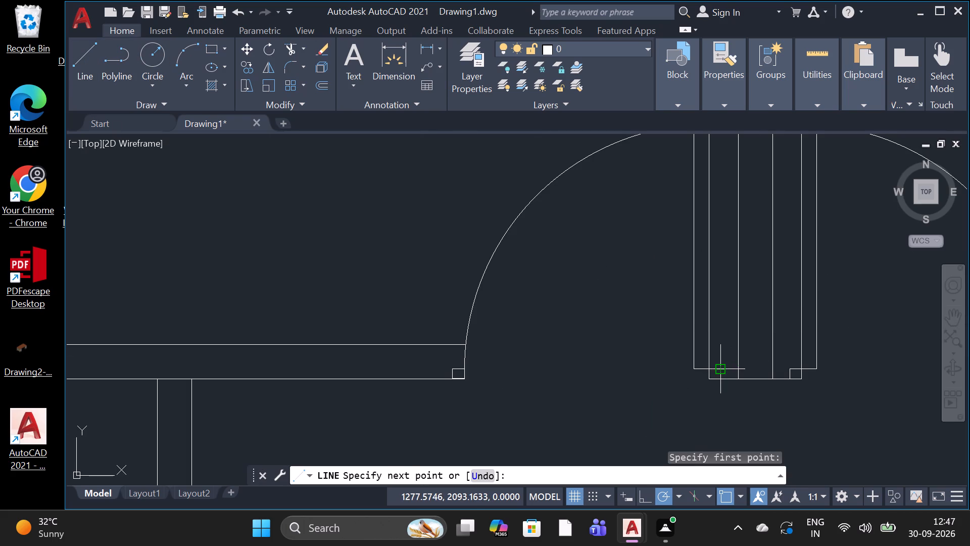
pyautogui.click(790, 366)
pyautogui.scroll(-3, 722, 439)
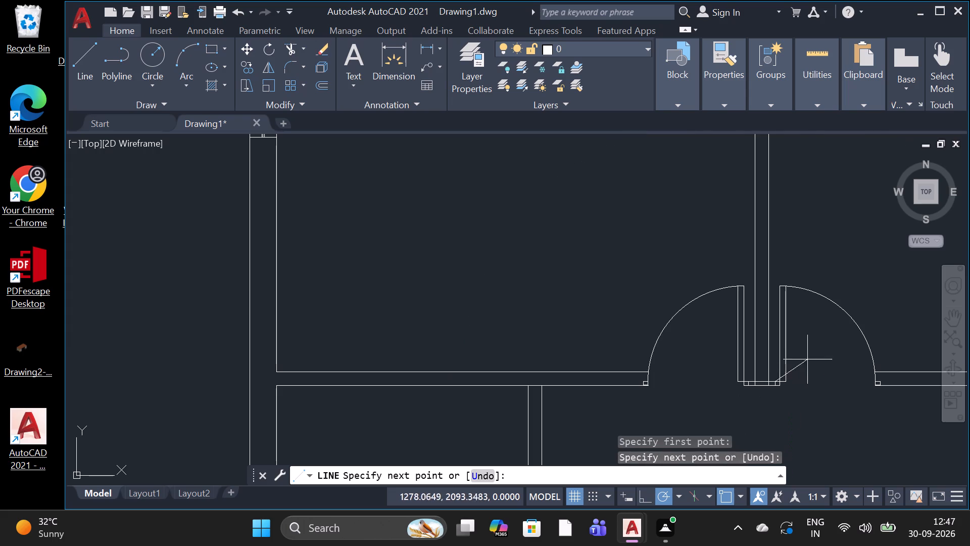
pyautogui.press('space')
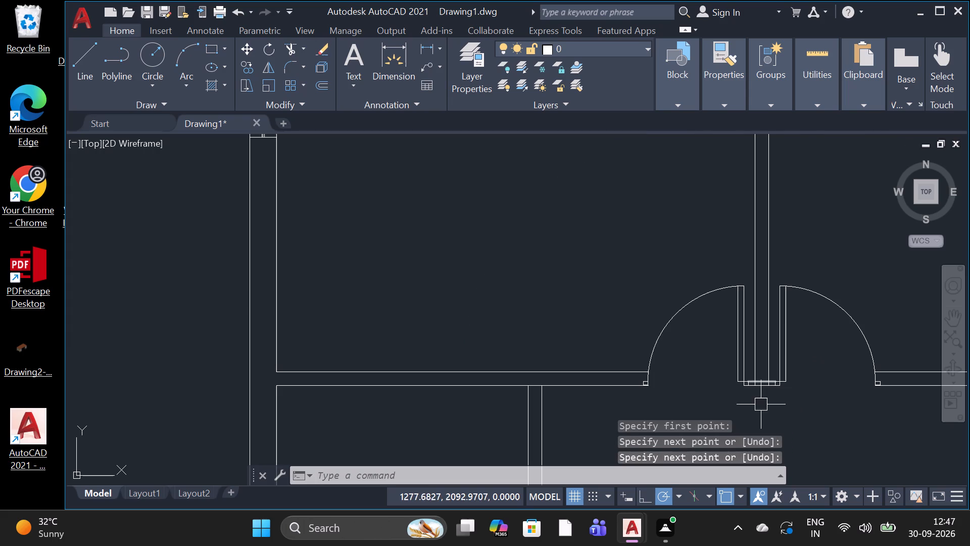
# Erase the extra vertical line just east of the swing-door leaf beside the staircase.
pyautogui.scroll(-2, 761, 404)
pyautogui.scroll(2, 766, 427)
pyautogui.scroll(-6, 767, 381)
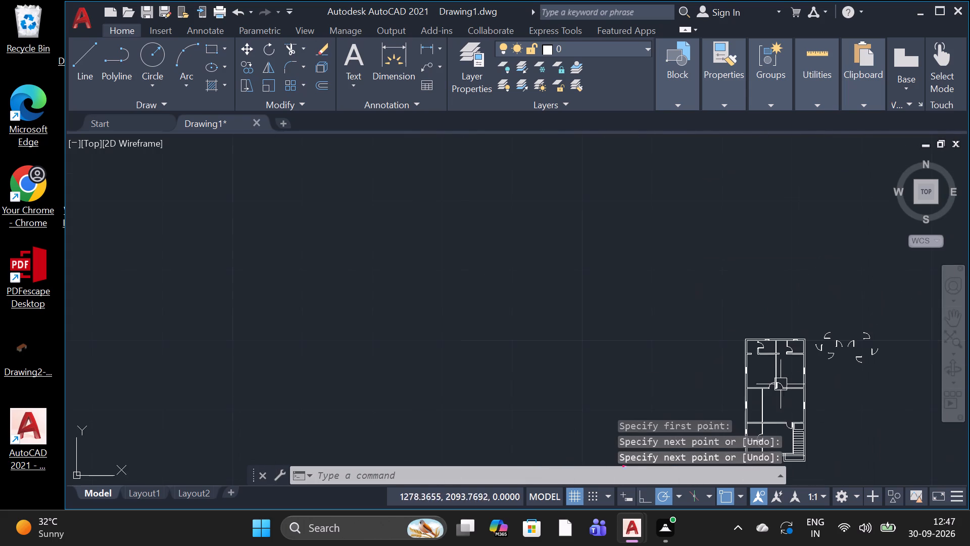
pyautogui.scroll(4, 802, 459)
pyautogui.scroll(2, 759, 267)
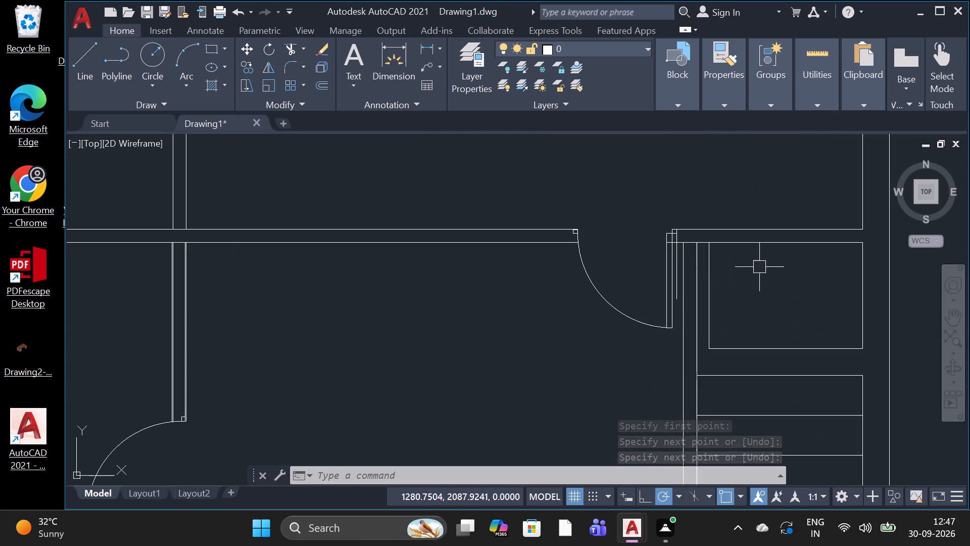
pyautogui.scroll(3, 679, 276)
pyautogui.click(673, 277)
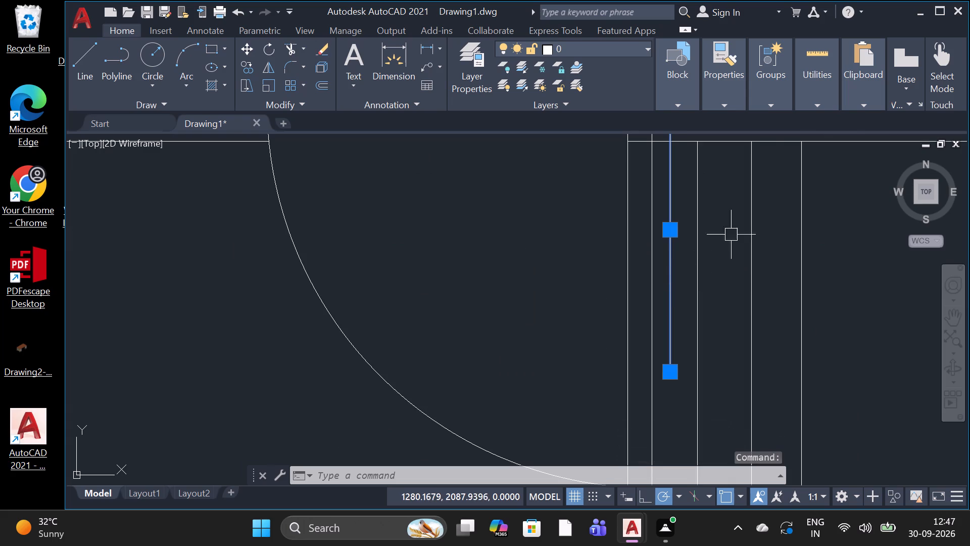
pyautogui.press('Delete')
# Examine the door opening beside the staircase and the partition wall above the southwest swing doors for leftover lines.
pyautogui.scroll(-3, 668, 277)
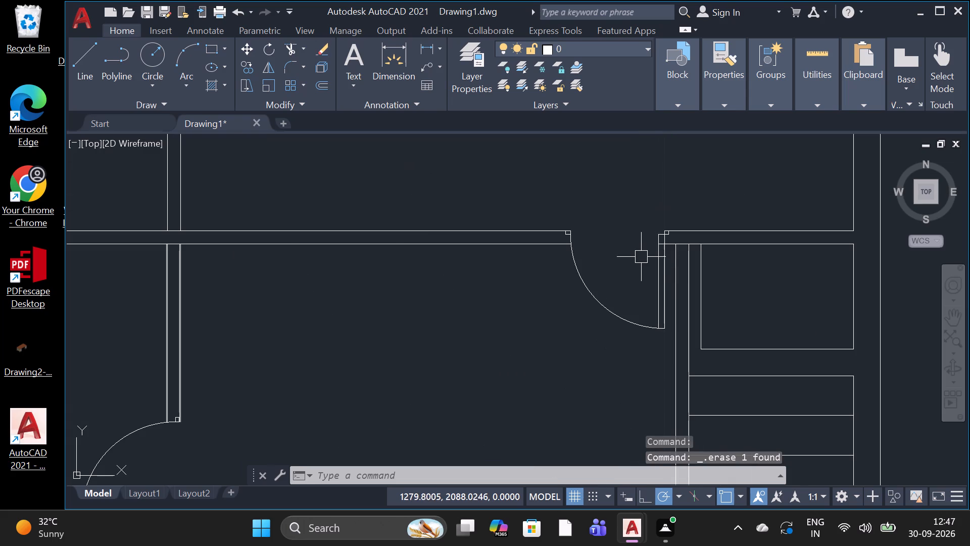
pyautogui.scroll(-1, 641, 257)
pyautogui.scroll(2, 646, 246)
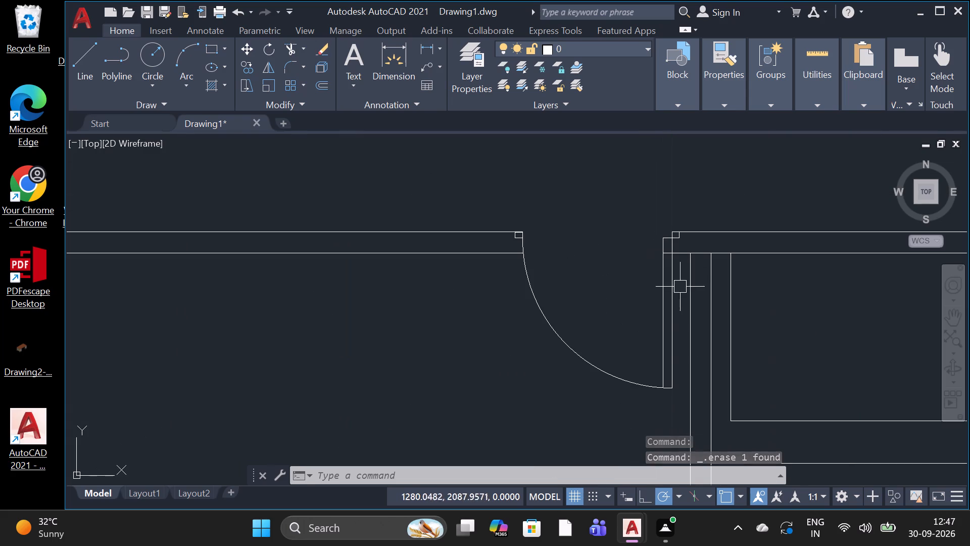
pyautogui.scroll(2, 685, 254)
pyautogui.scroll(-3, 685, 254)
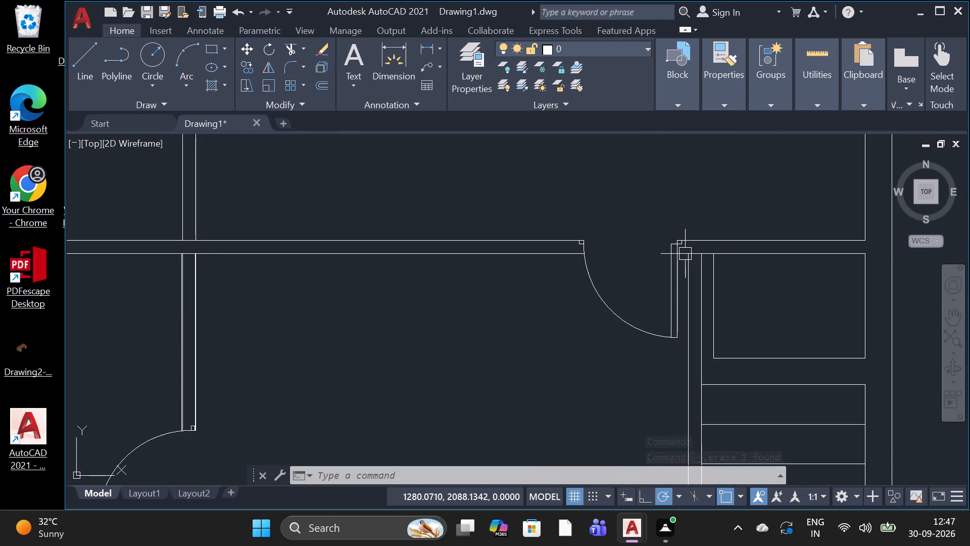
pyautogui.scroll(-2, 685, 254)
pyautogui.scroll(2, 627, 265)
pyautogui.scroll(-1, 448, 302)
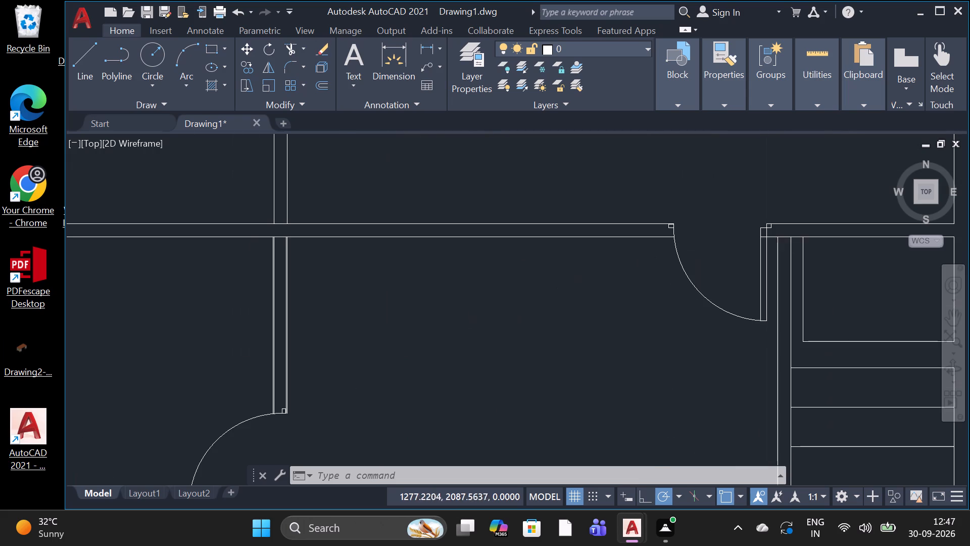
pyautogui.scroll(-3, 448, 302)
pyautogui.scroll(4, 420, 309)
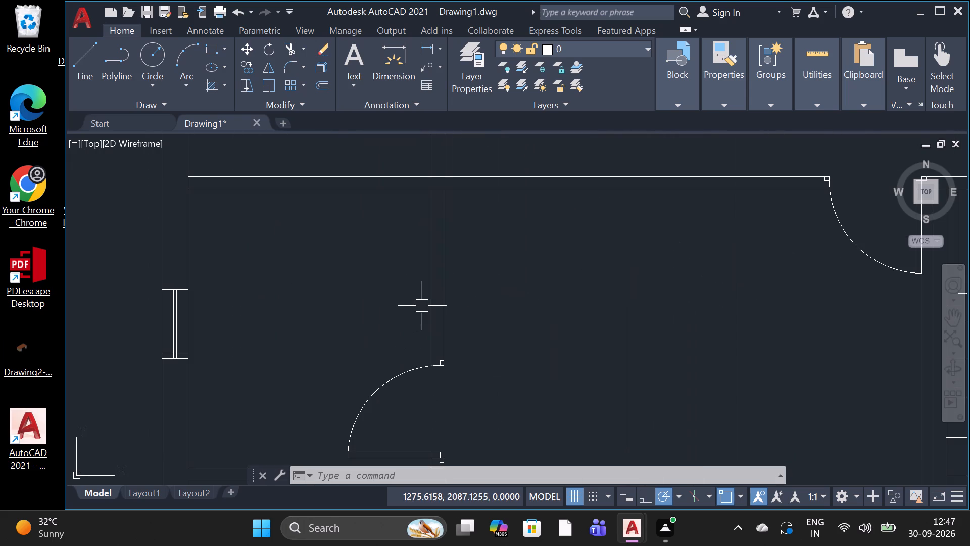
pyautogui.scroll(2, 447, 294)
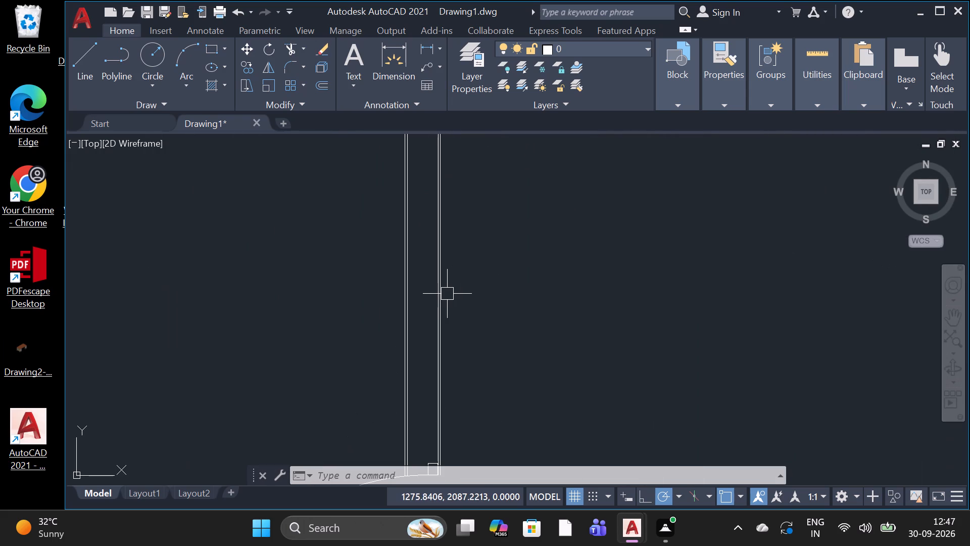
pyautogui.scroll(-3, 447, 294)
pyautogui.scroll(-2, 438, 359)
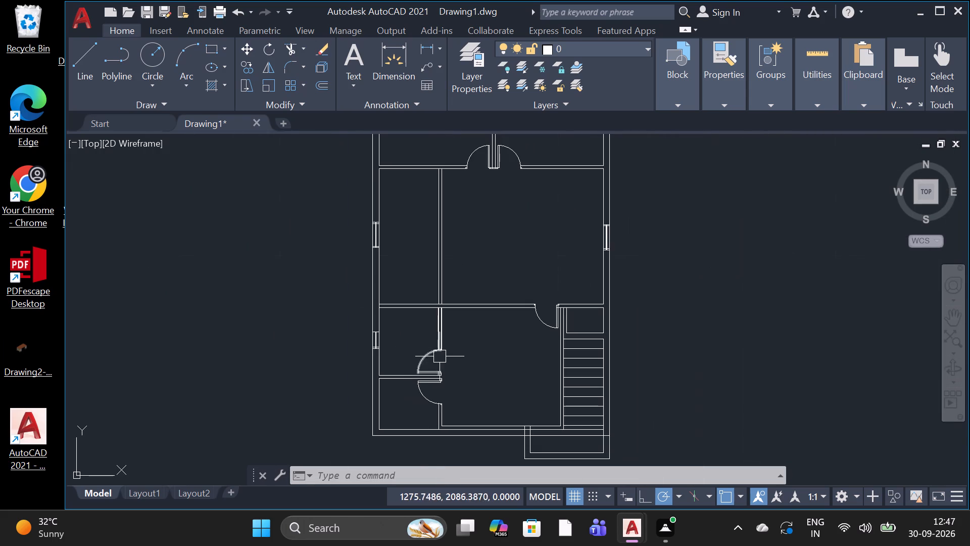
# Erase the small frame square at the wall end beside the upper of the two southwest swing doors.
pyautogui.scroll(3, 438, 391)
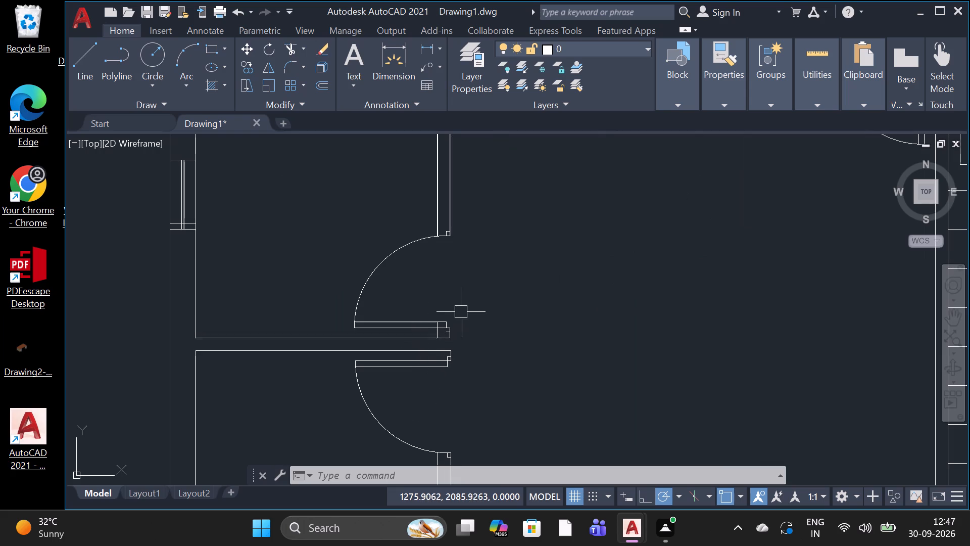
pyautogui.scroll(3, 452, 332)
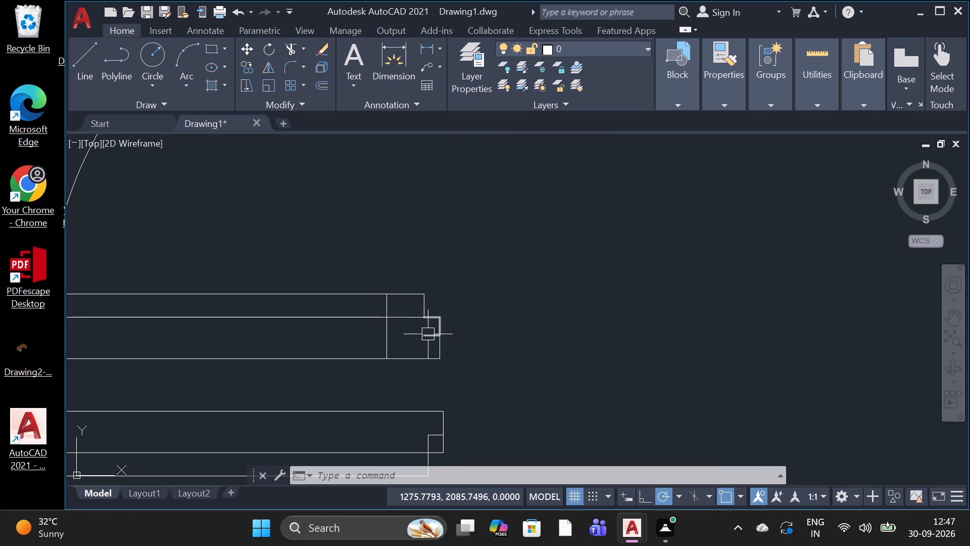
pyautogui.click(428, 334)
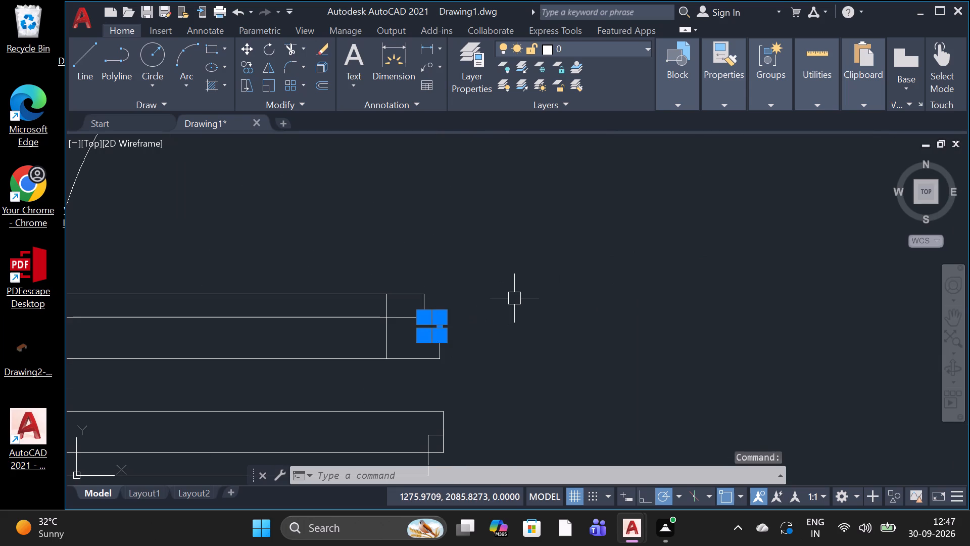
pyautogui.press('Delete')
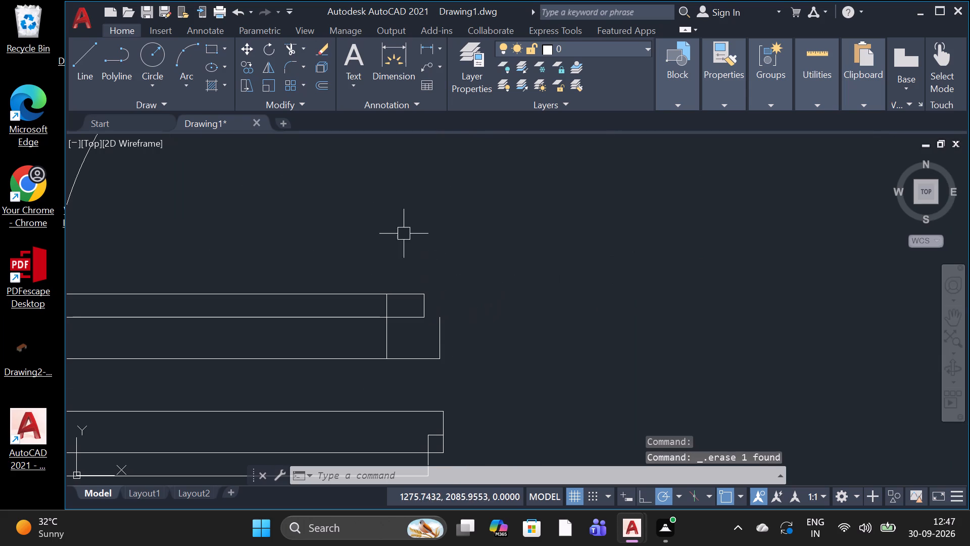
# Draw a line from the upper southwest door leaf's top east corner across to the wall-end face and down to meet it.
pyautogui.click(89, 72)
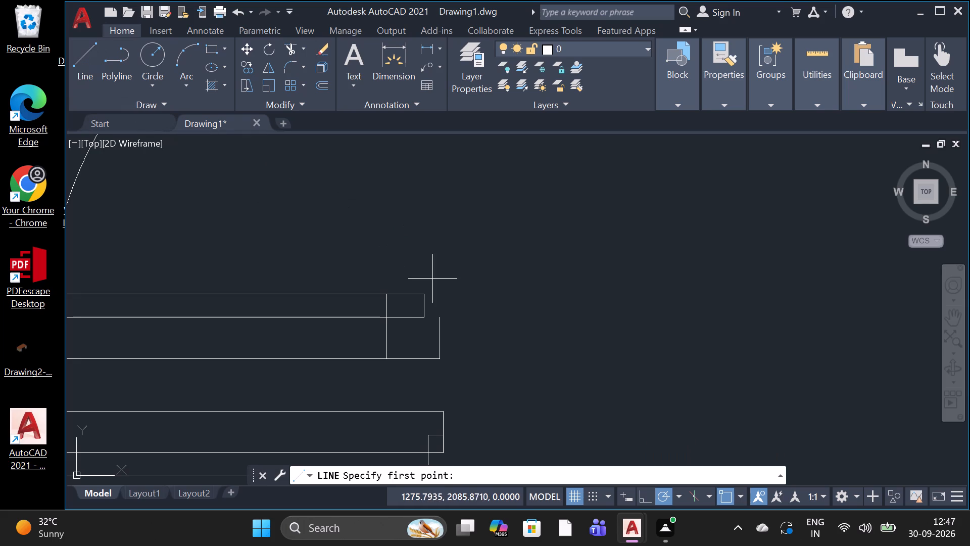
pyautogui.click(412, 292)
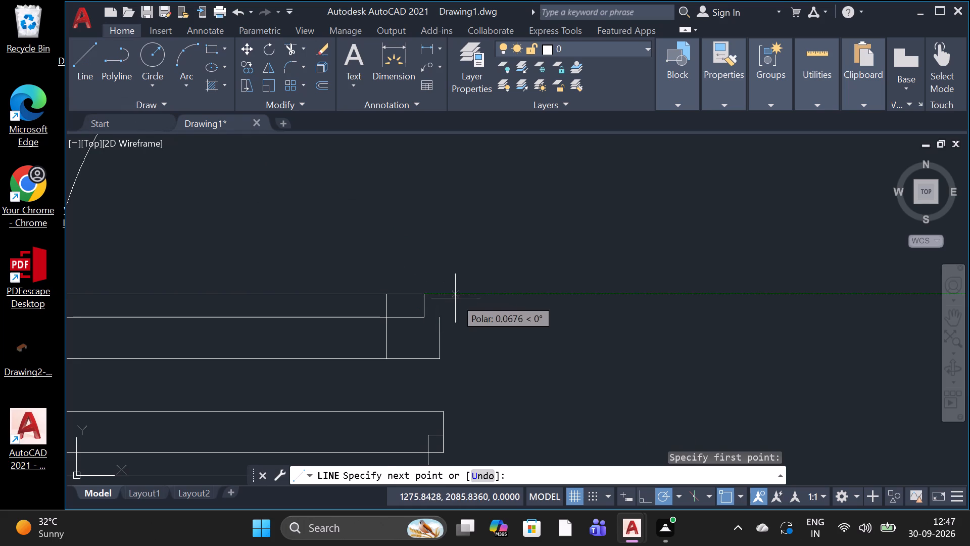
pyautogui.click(443, 300)
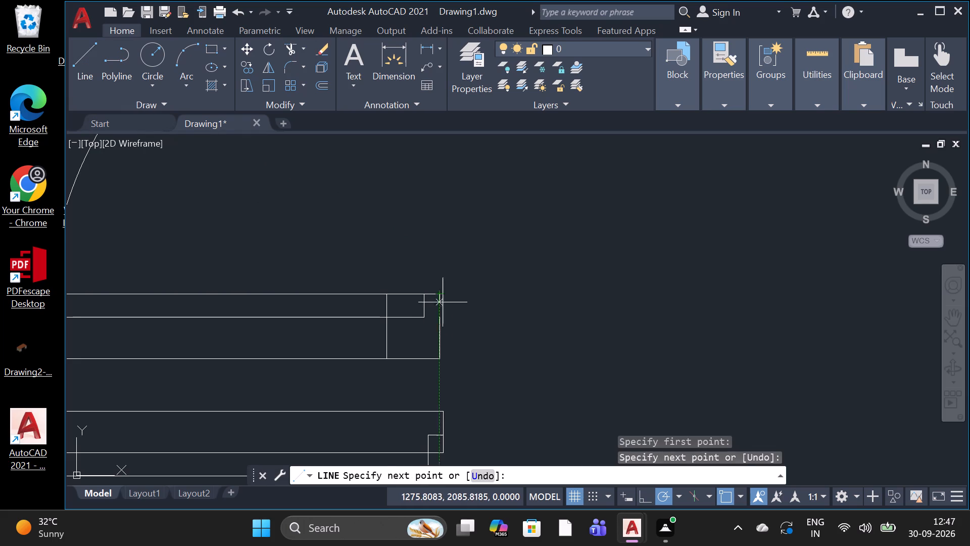
pyautogui.click(441, 316)
pyautogui.press('space')
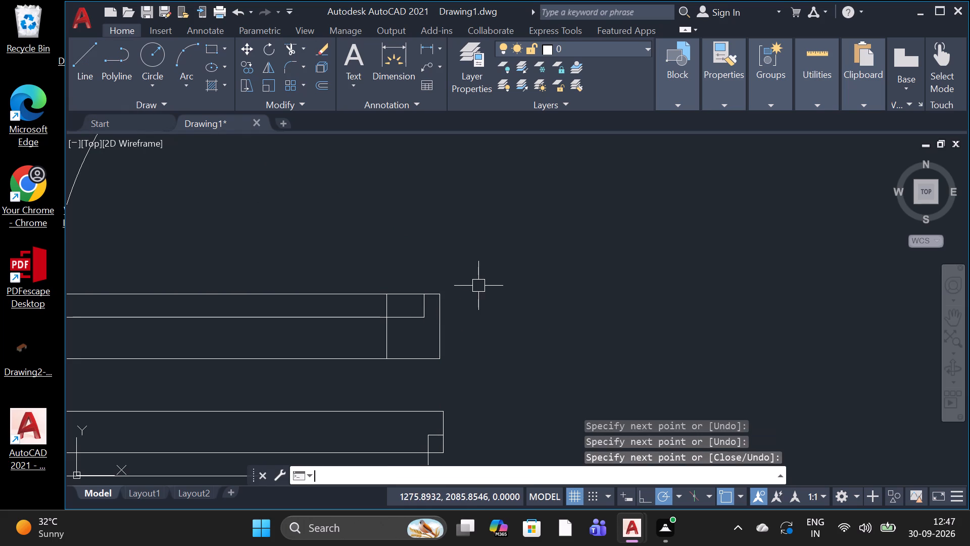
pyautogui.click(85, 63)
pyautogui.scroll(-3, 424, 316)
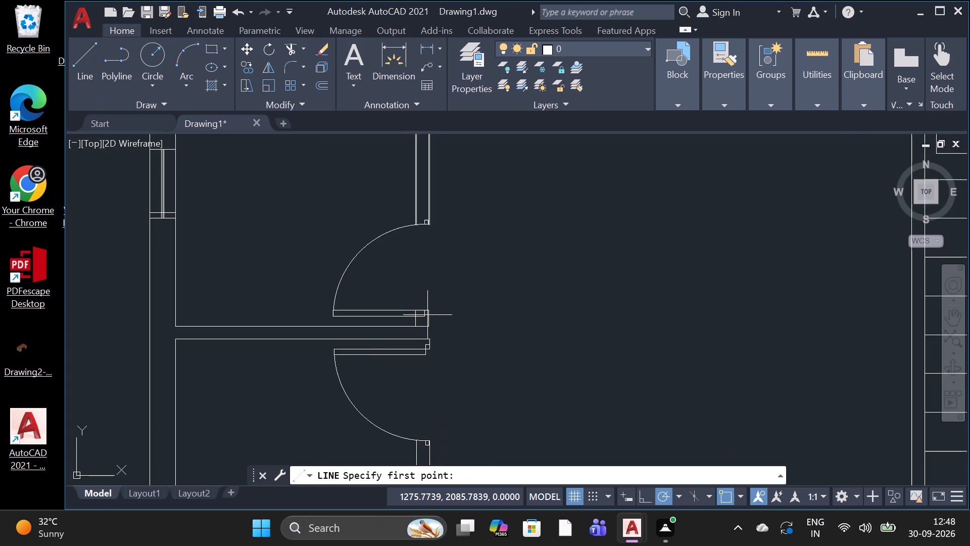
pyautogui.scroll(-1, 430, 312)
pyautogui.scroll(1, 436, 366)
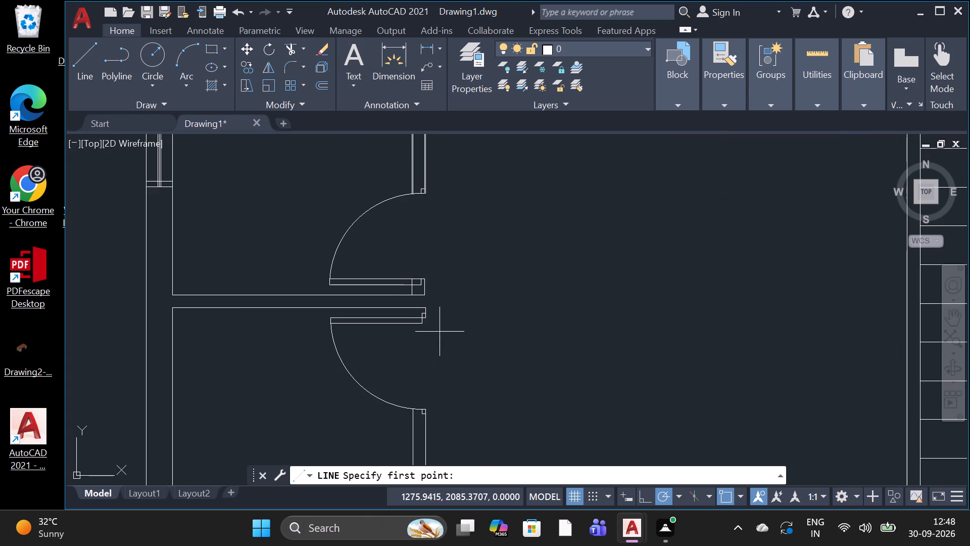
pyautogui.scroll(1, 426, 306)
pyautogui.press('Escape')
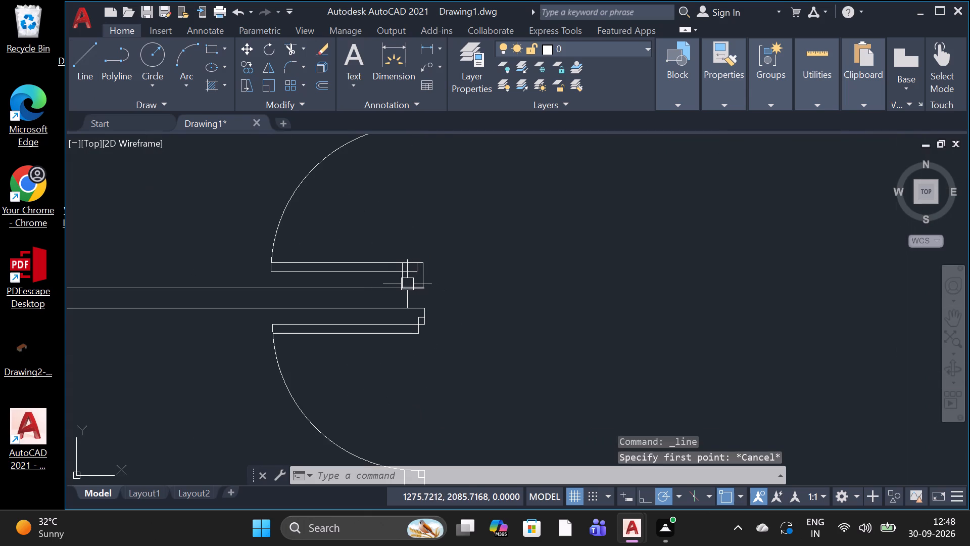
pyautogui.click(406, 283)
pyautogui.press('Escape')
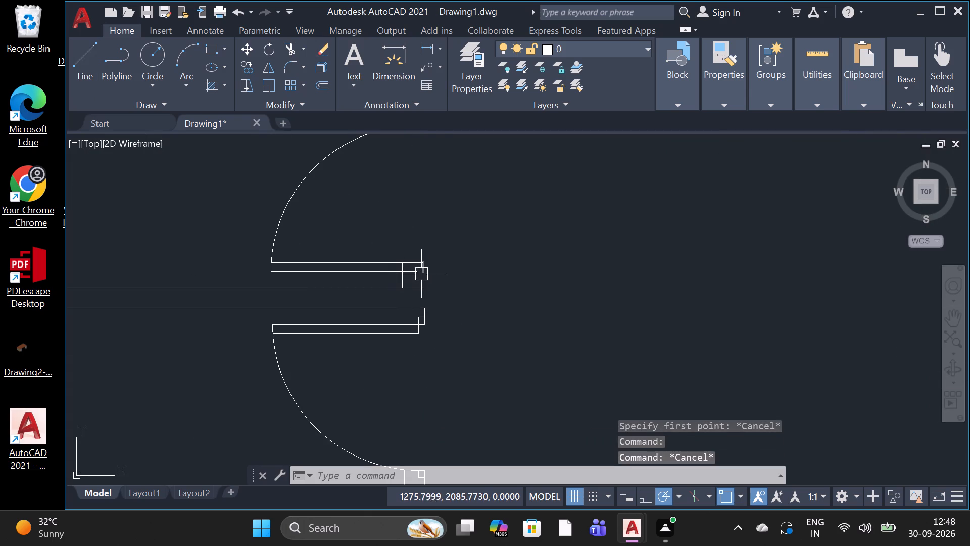
# Erase the extra vertical line crossing the upper southwest door leaf and wall near the wall end.
pyautogui.scroll(3, 406, 276)
pyautogui.click(396, 282)
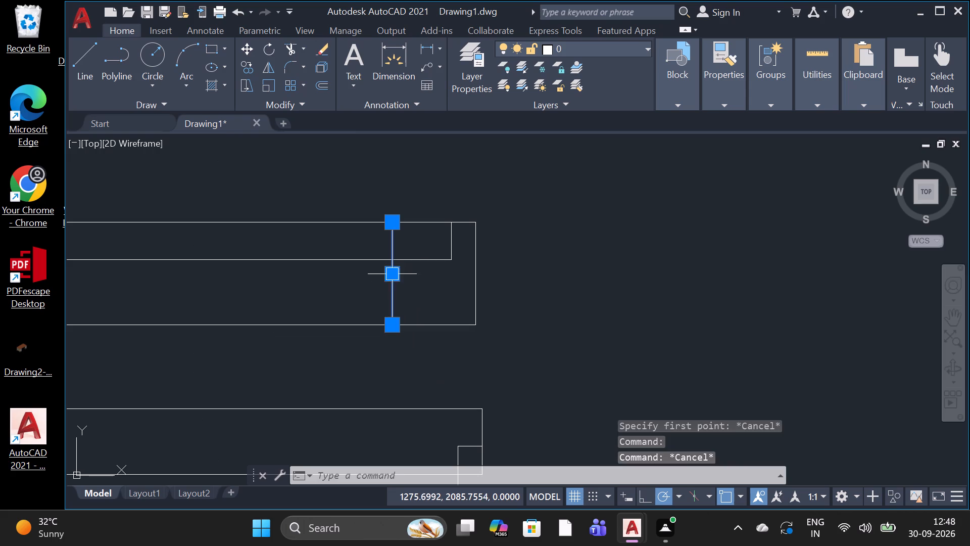
pyautogui.press('Delete')
# Draw a short horizontal line from the upper southwest door leaf's lower east corner to the wall-end face.
pyautogui.scroll(-4, 507, 338)
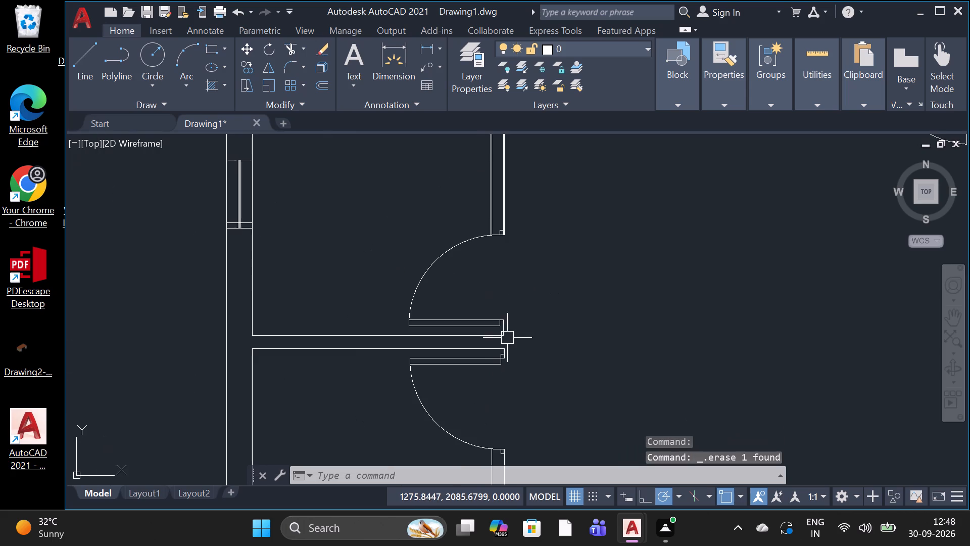
pyautogui.scroll(2, 494, 362)
pyautogui.scroll(-2, 496, 357)
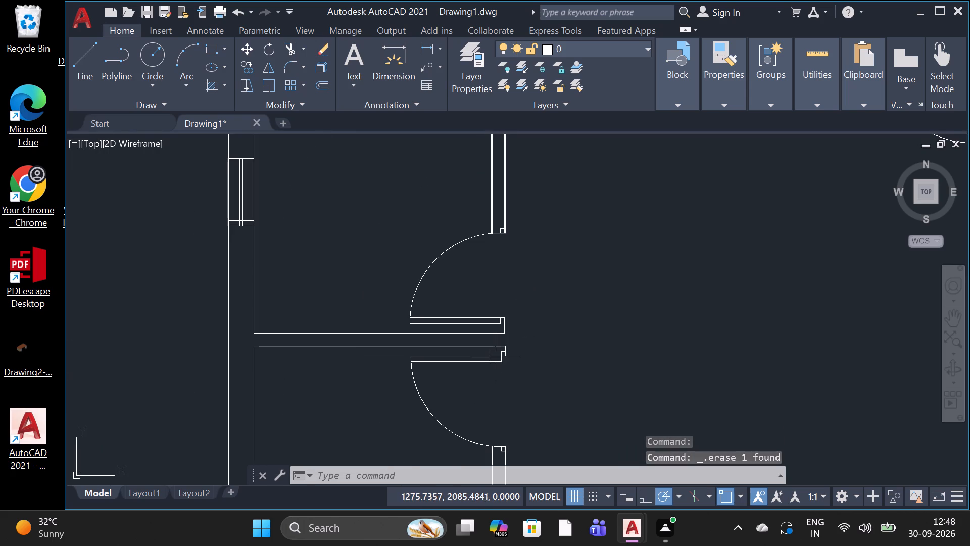
pyautogui.click(83, 66)
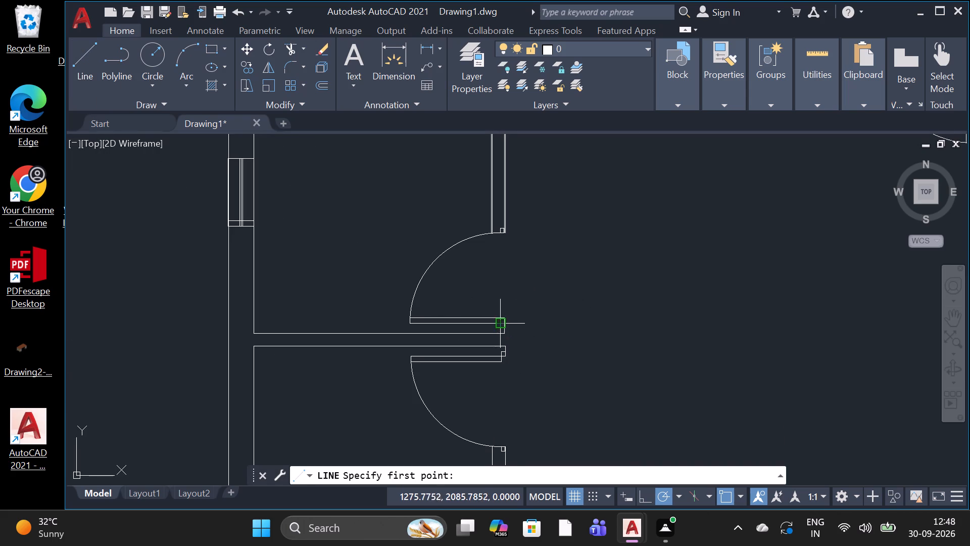
pyautogui.scroll(3, 496, 328)
pyautogui.click(516, 314)
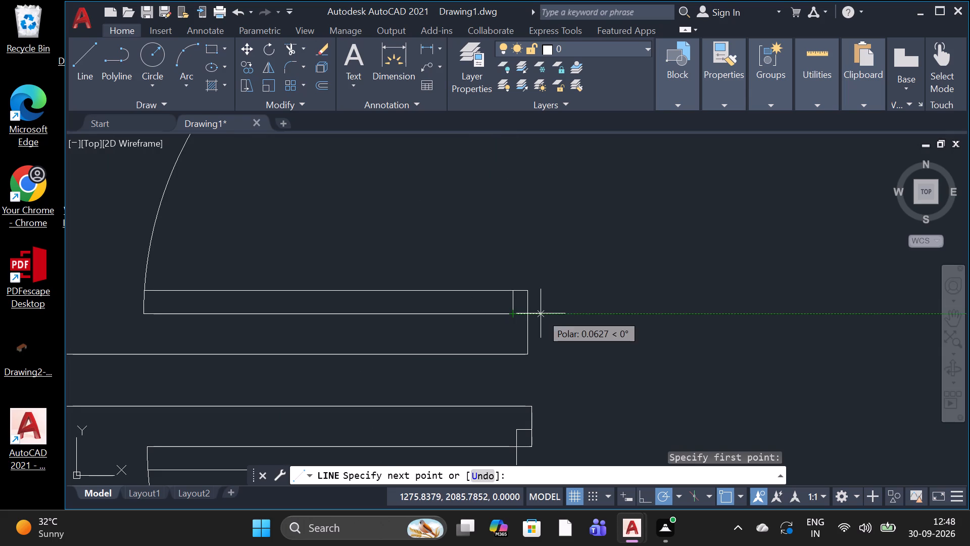
pyautogui.click(531, 315)
pyautogui.press('space')
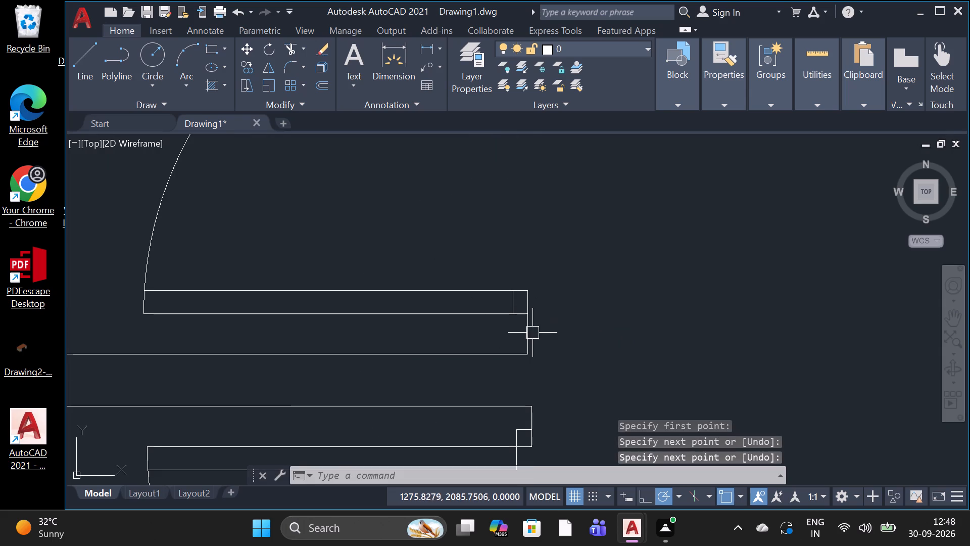
# Examine the two southwest swing doors, the surrounding rooms and the whole floor plan for remaining gaps or stray lines.
pyautogui.scroll(-3, 532, 333)
pyautogui.scroll(1, 525, 403)
pyautogui.scroll(-2, 526, 399)
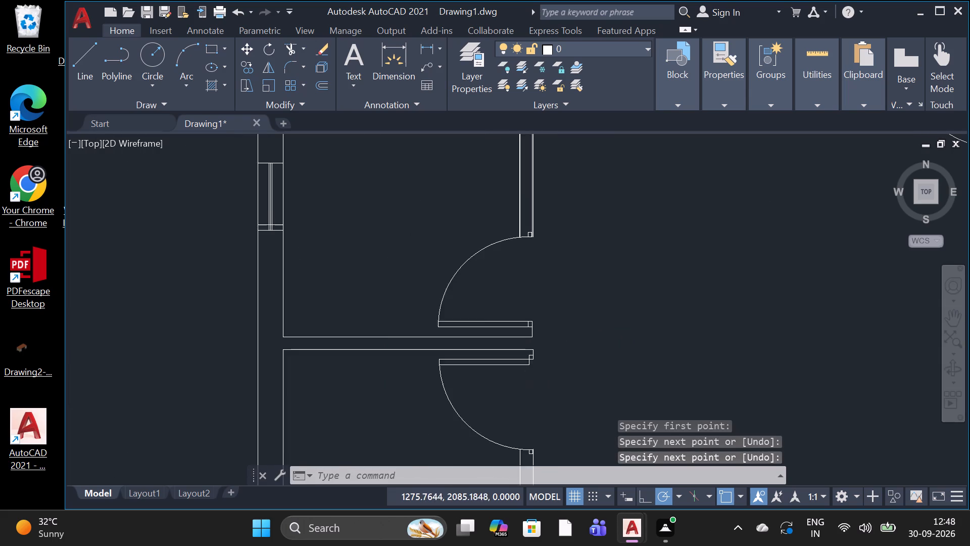
pyautogui.scroll(-2, 534, 439)
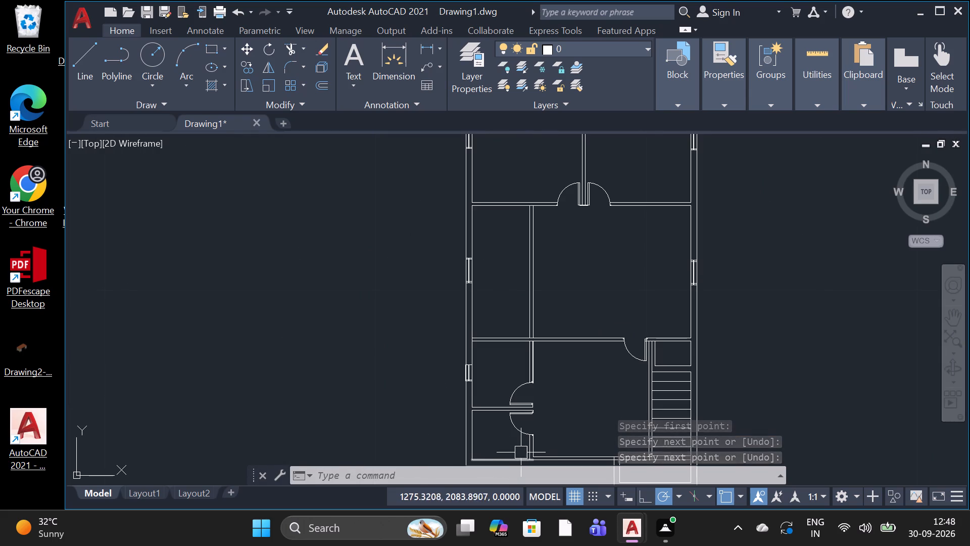
pyautogui.scroll(4, 523, 447)
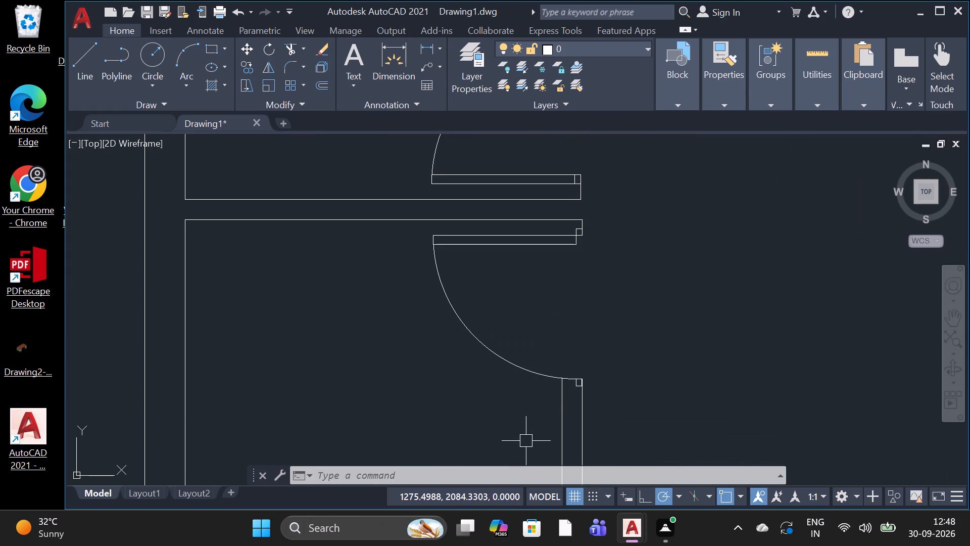
pyautogui.scroll(-5, 538, 412)
pyautogui.scroll(5, 544, 418)
pyautogui.scroll(-2, 544, 418)
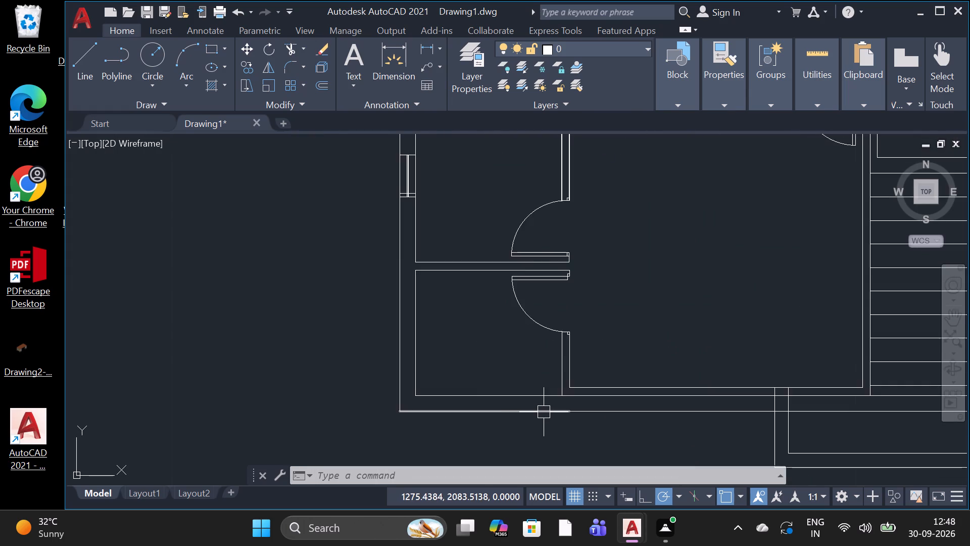
pyautogui.scroll(-1, 544, 412)
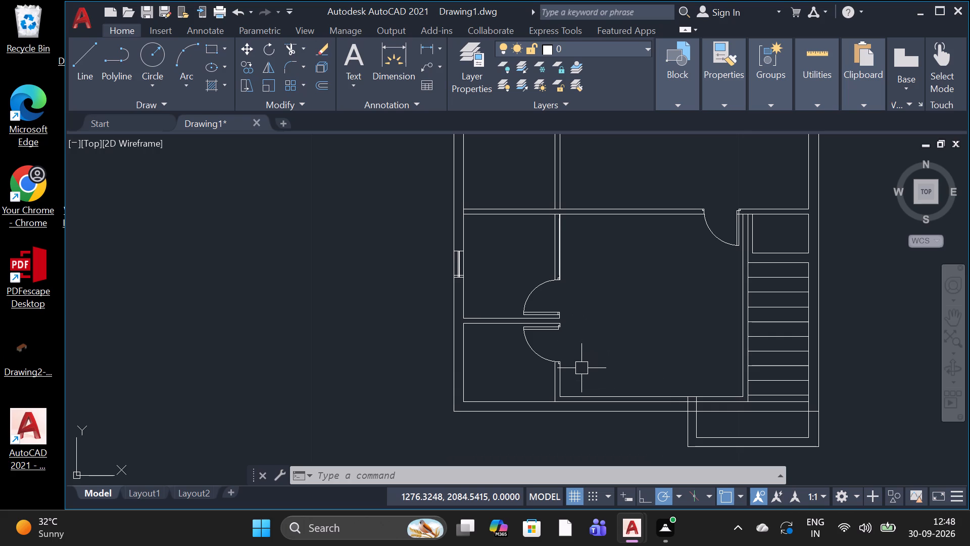
pyautogui.scroll(-2, 585, 372)
pyautogui.scroll(-2, 604, 322)
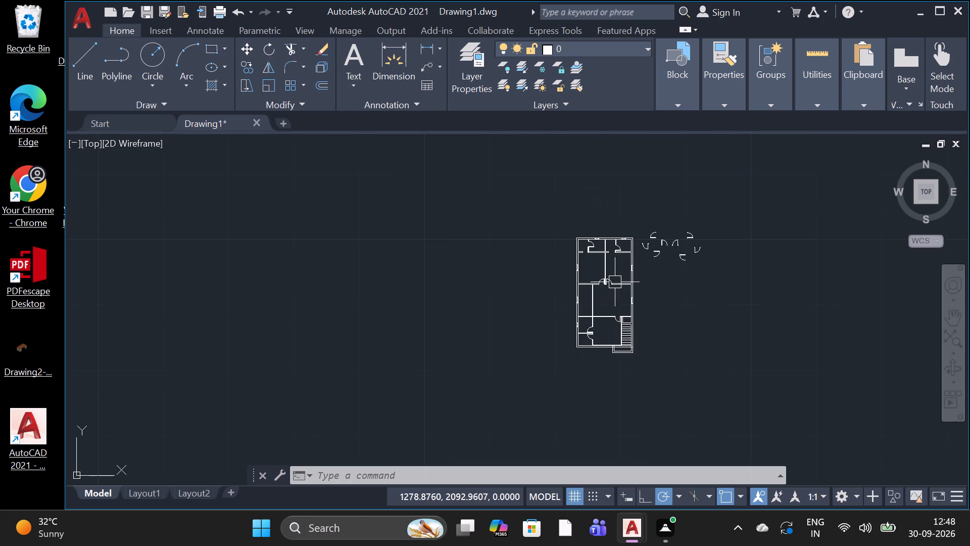
# Trim the north part of both partition lines south of the paired central doors, back to the west window's upper edge level.
pyautogui.scroll(1, 612, 229)
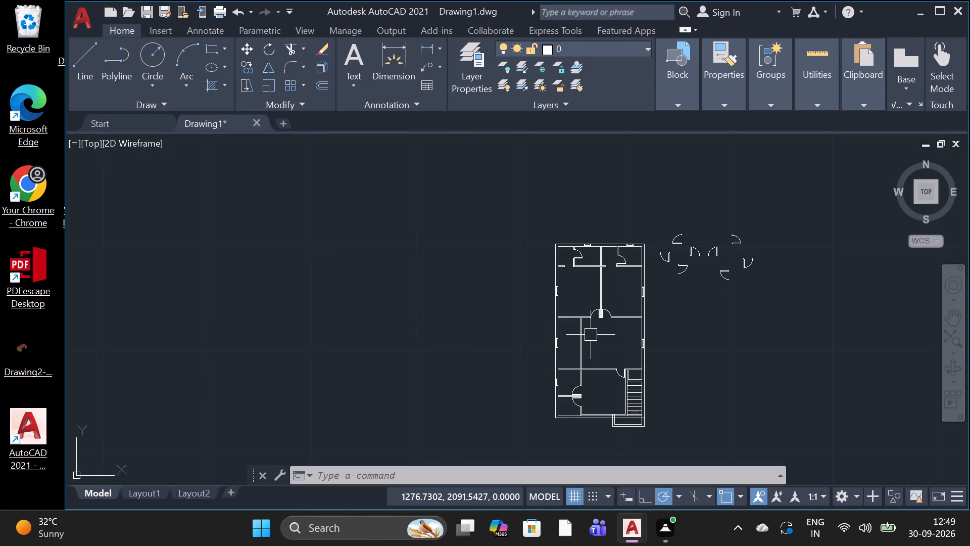
pyautogui.scroll(2, 579, 338)
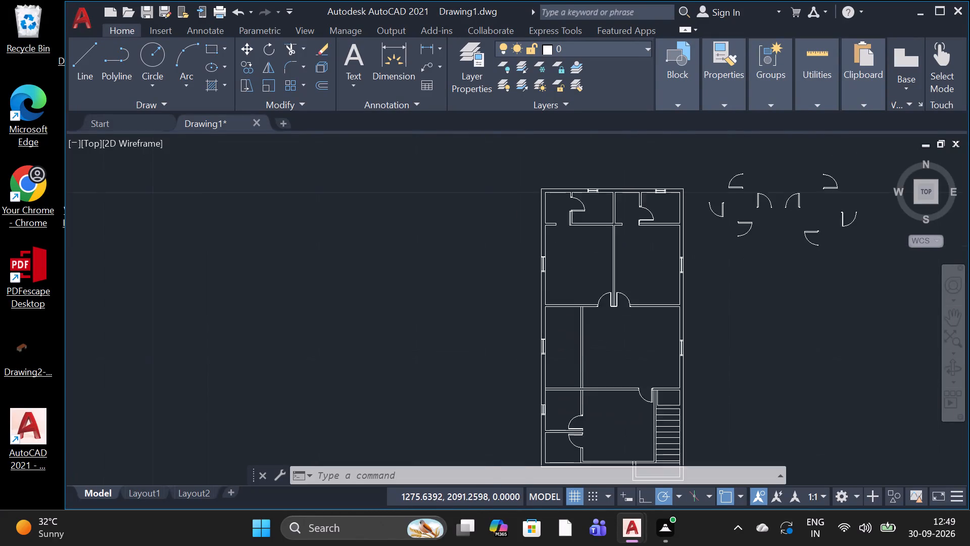
pyautogui.scroll(1, 579, 338)
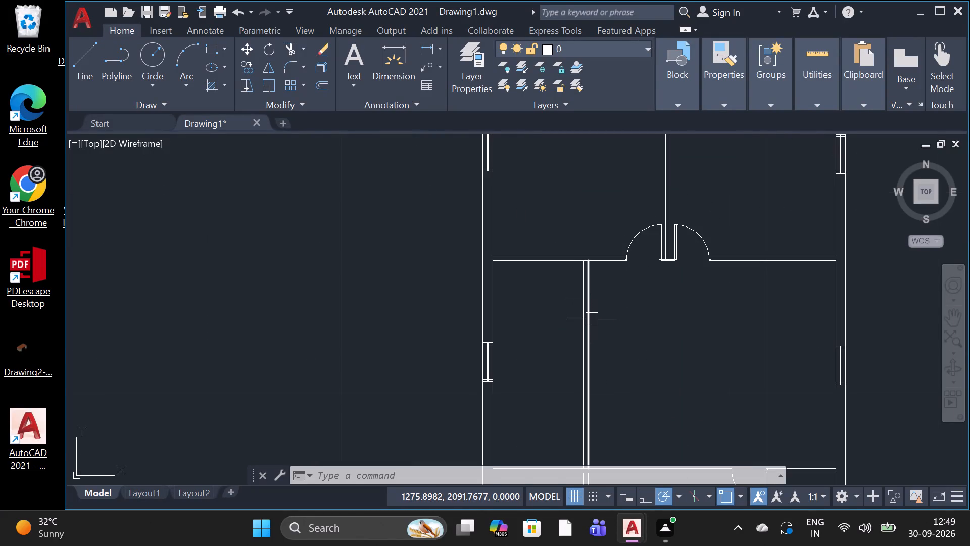
pyautogui.scroll(2, 587, 295)
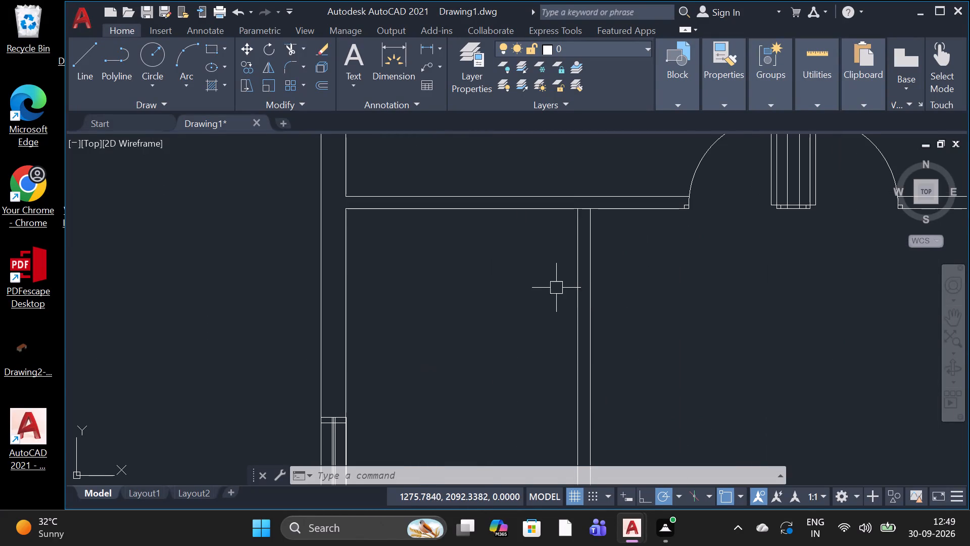
pyautogui.write('tr')
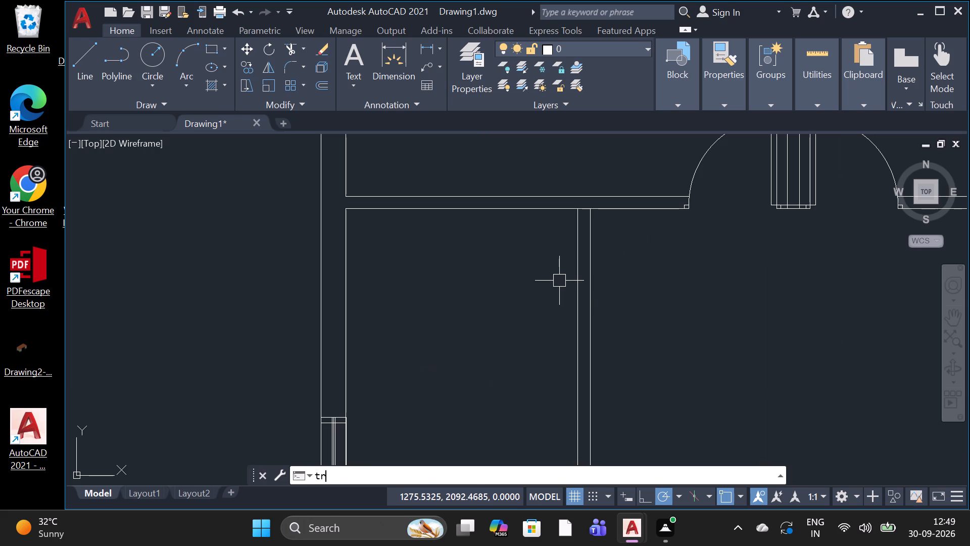
pyautogui.press('space')
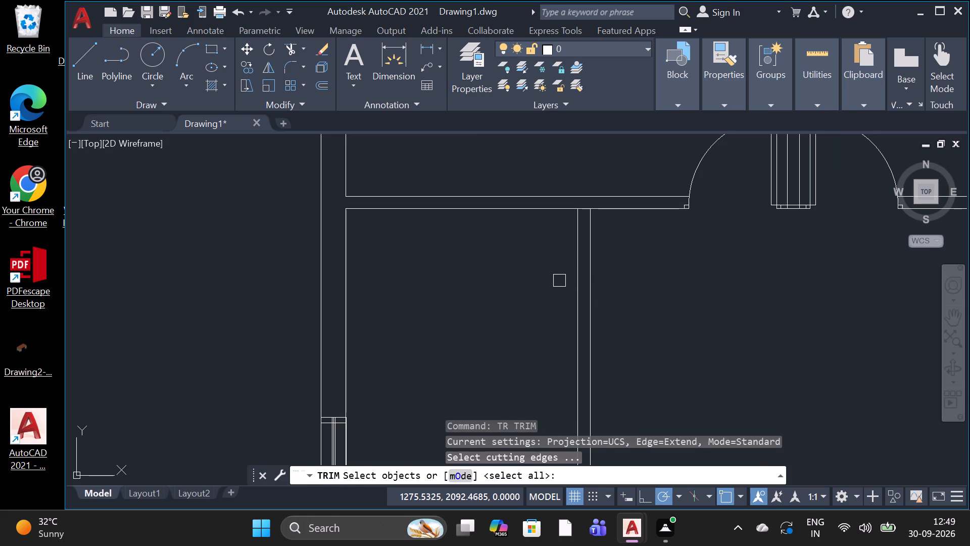
pyautogui.press('Return')
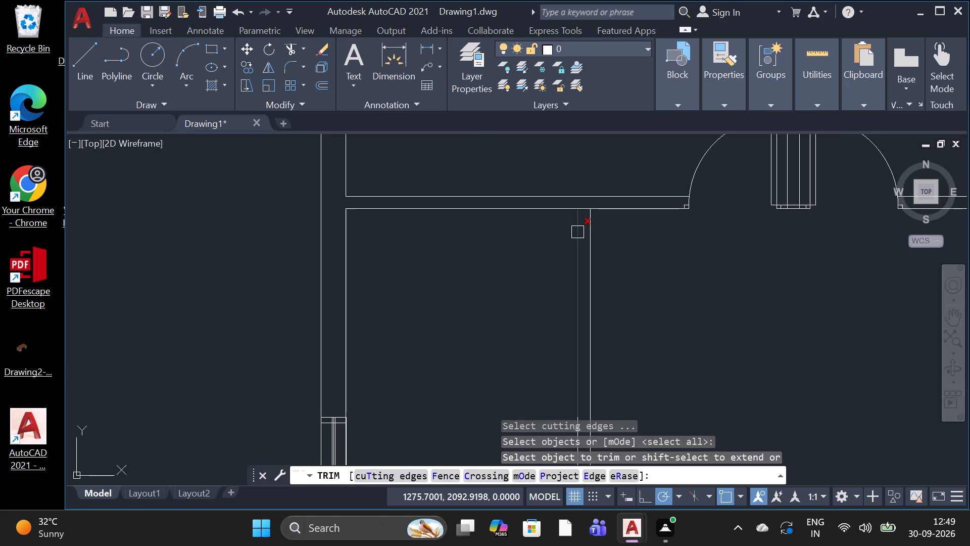
pyautogui.scroll(2, 593, 245)
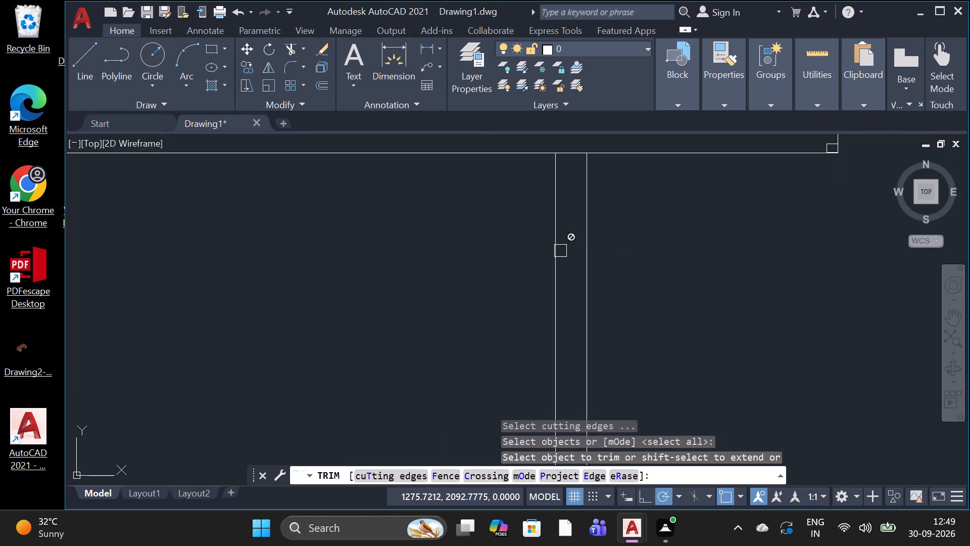
pyautogui.scroll(-3, 555, 240)
pyautogui.click(555, 236)
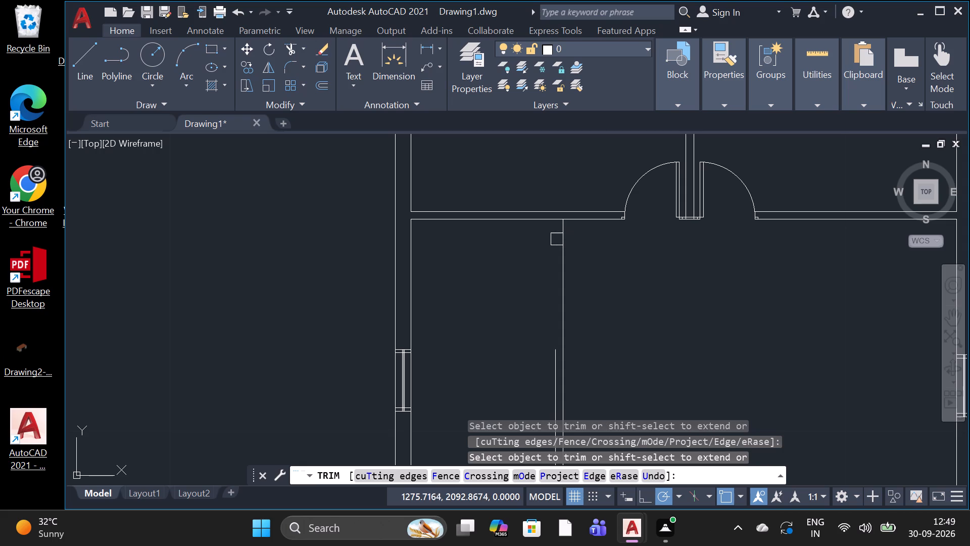
pyautogui.click(563, 251)
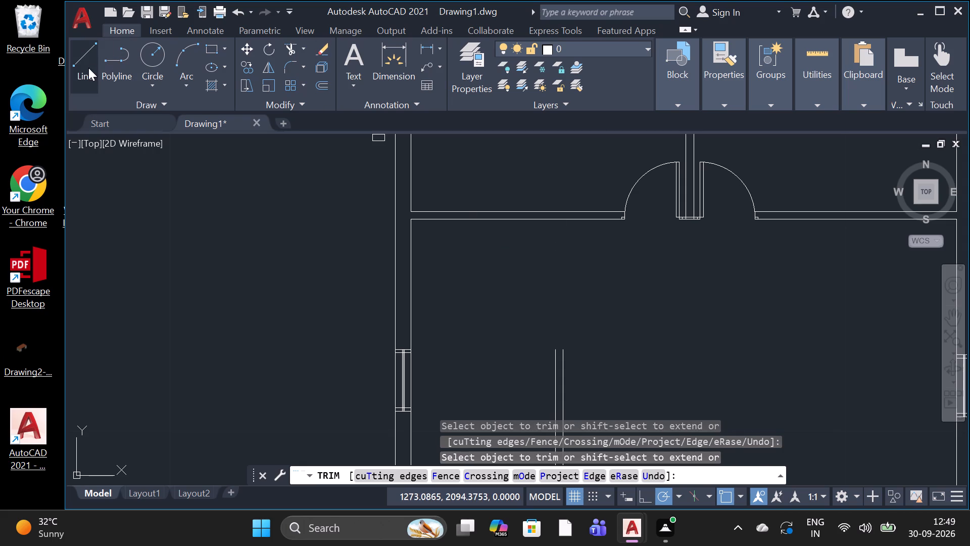
# Draw a stepped line from the partition's west line end: about 0.92 m north, 1.02 m east, and 1.01 m north to the door jamb corner.
pyautogui.click(88, 68)
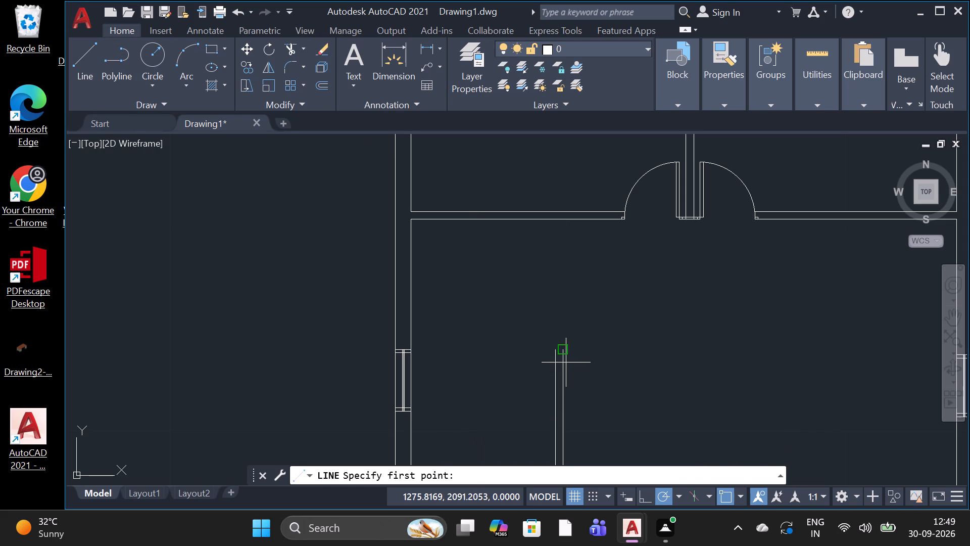
pyautogui.click(550, 356)
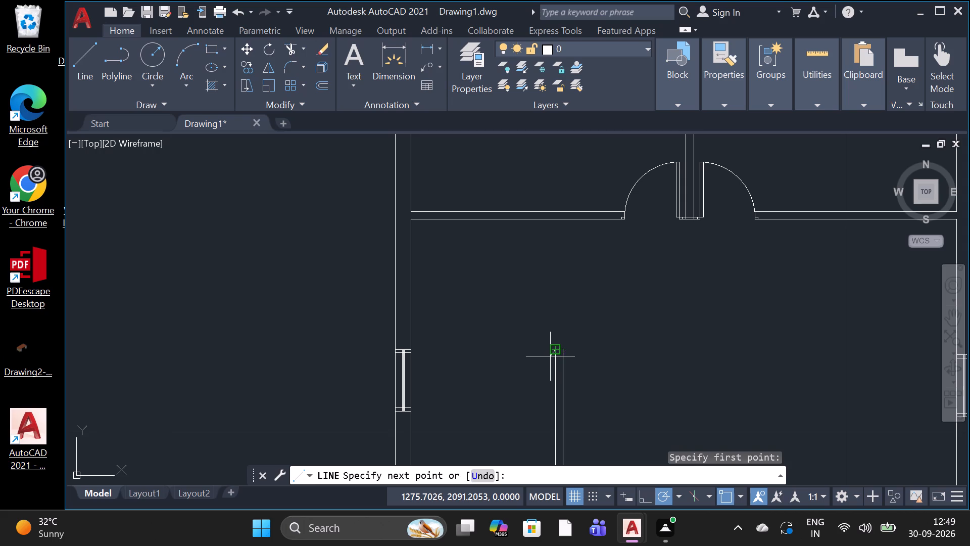
pyautogui.click(553, 288)
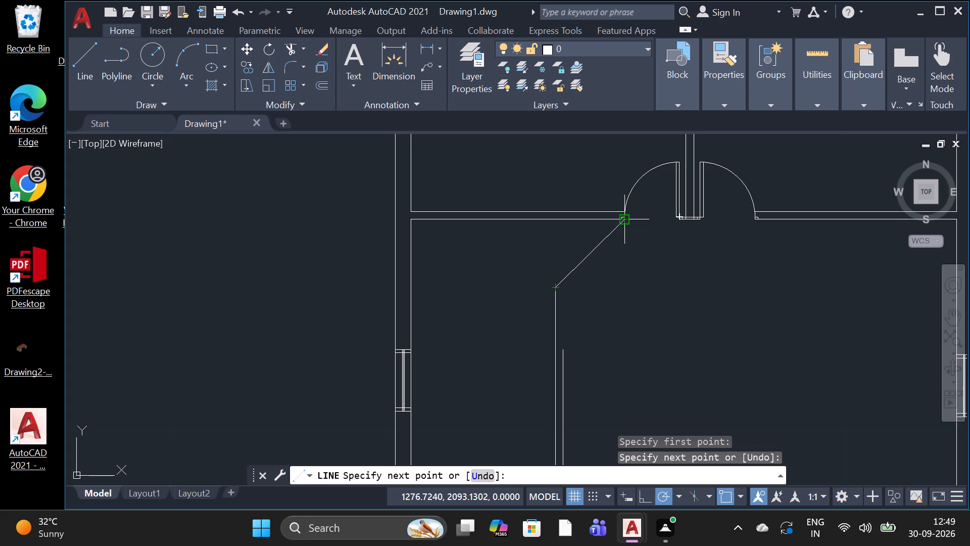
pyautogui.click(623, 292)
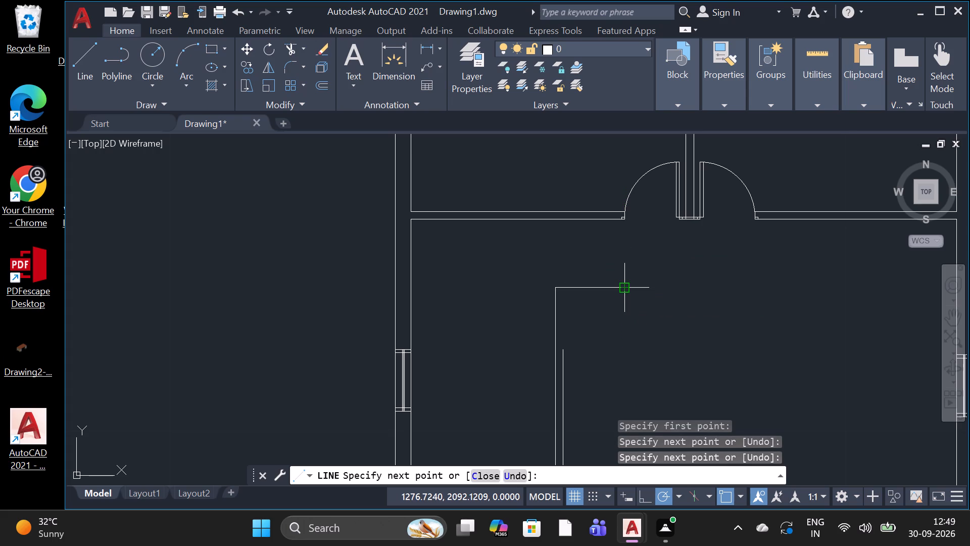
pyautogui.click(621, 227)
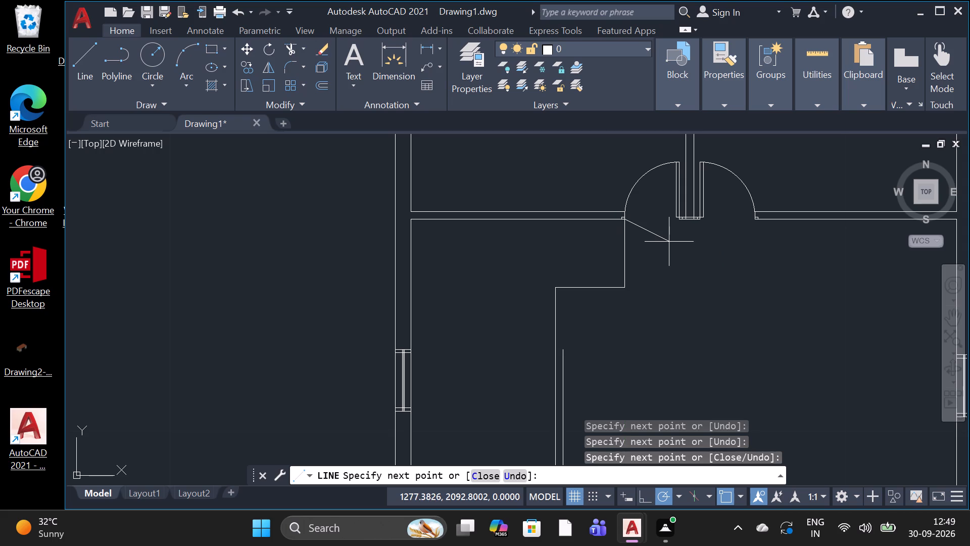
pyautogui.press('Return')
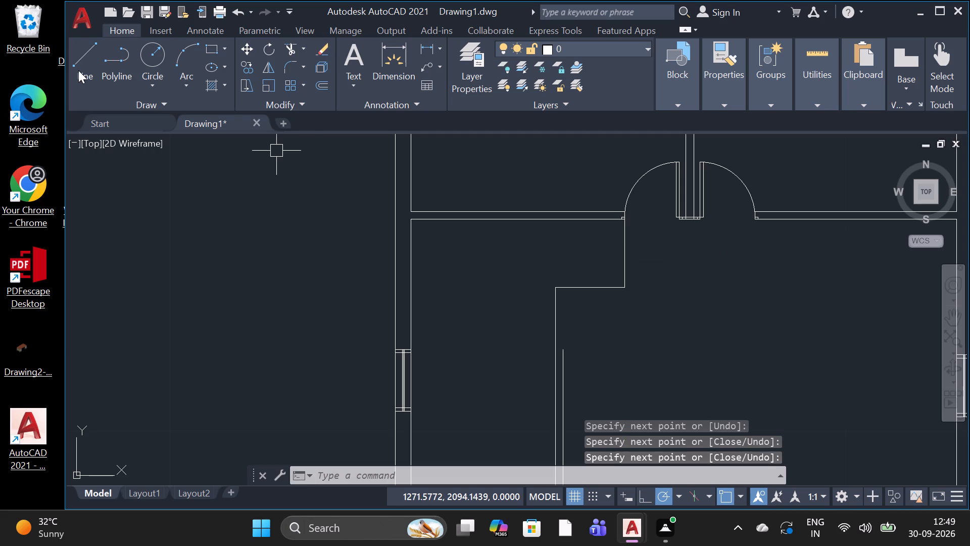
# Draw the second wall face from the partition's east line end: about 0.78 m north, 0.91 m east, and 0.13 m north to the corner.
pyautogui.click(80, 67)
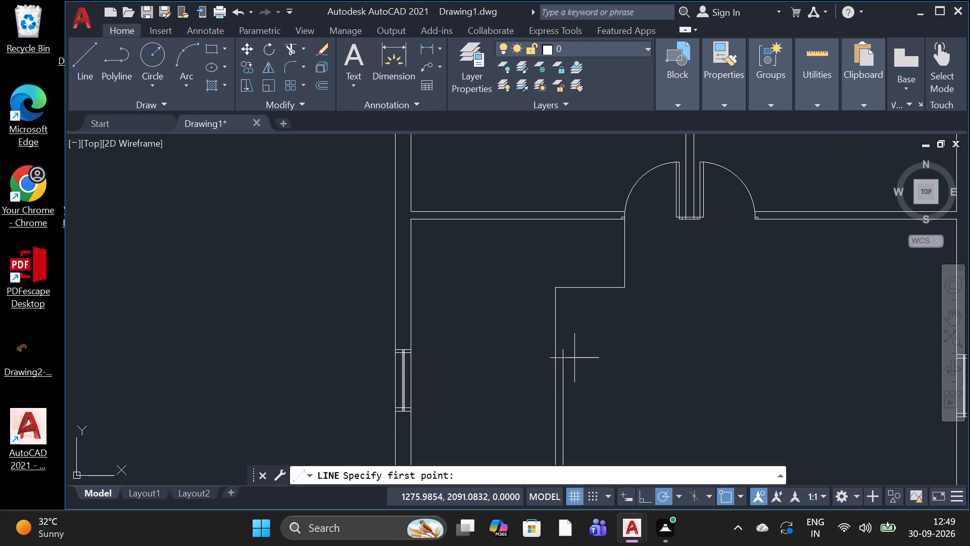
pyautogui.click(565, 353)
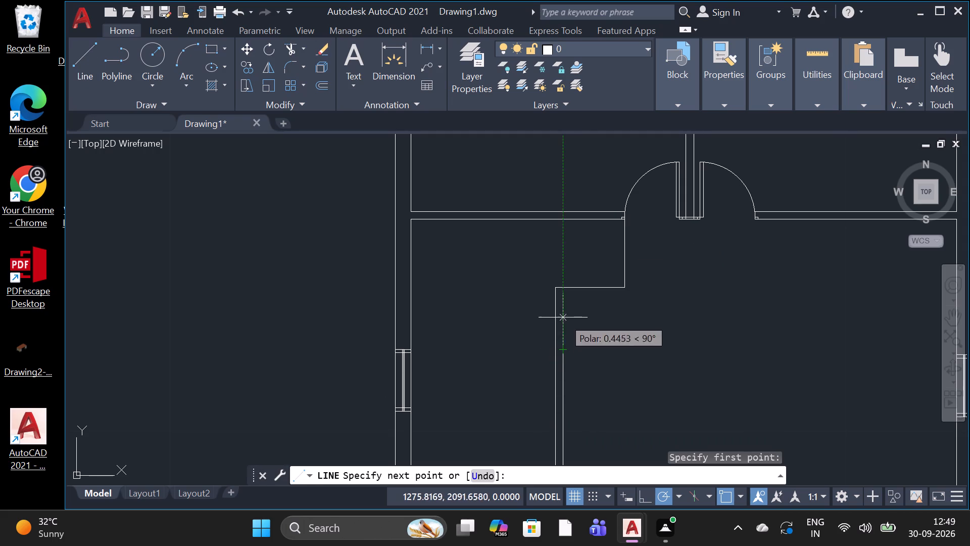
pyautogui.click(561, 297)
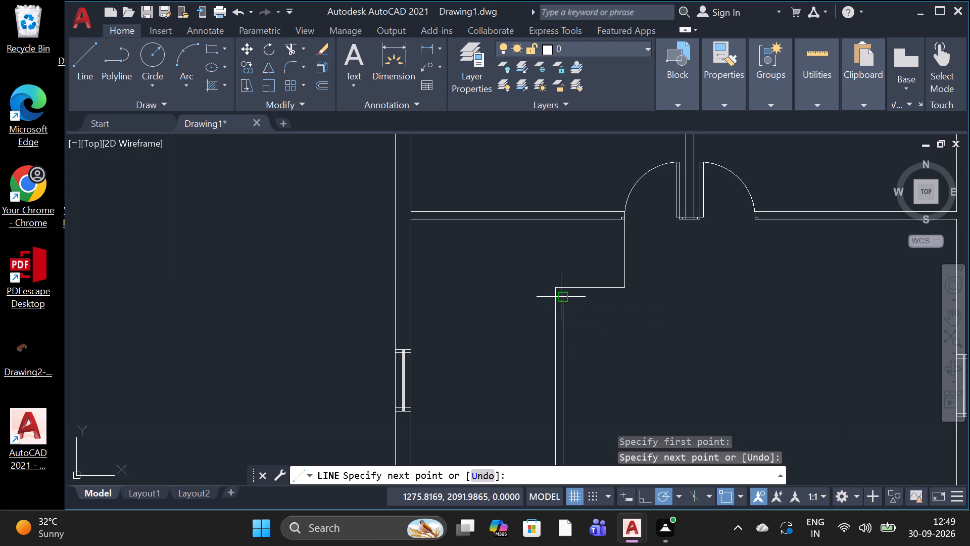
pyautogui.click(627, 294)
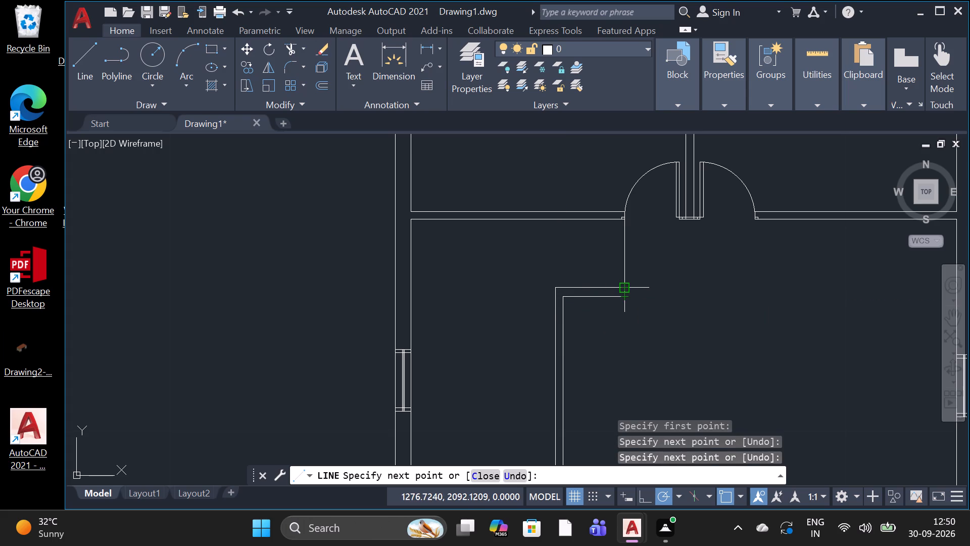
pyautogui.click(627, 286)
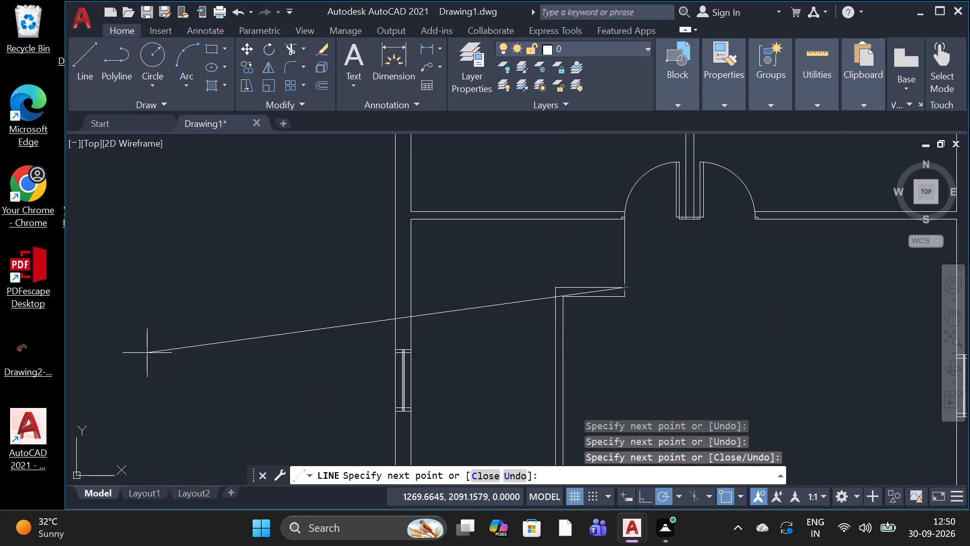
pyautogui.press('space')
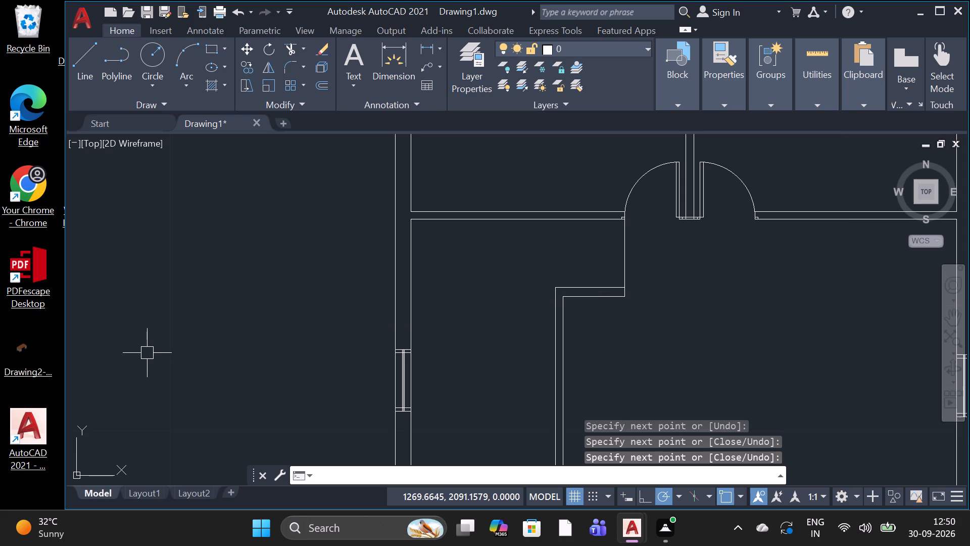
# Draw a line from the west door jamb's lower corner: a short run west, and about 1.01 m south to the stepped wall's horizontal line.
pyautogui.click(89, 56)
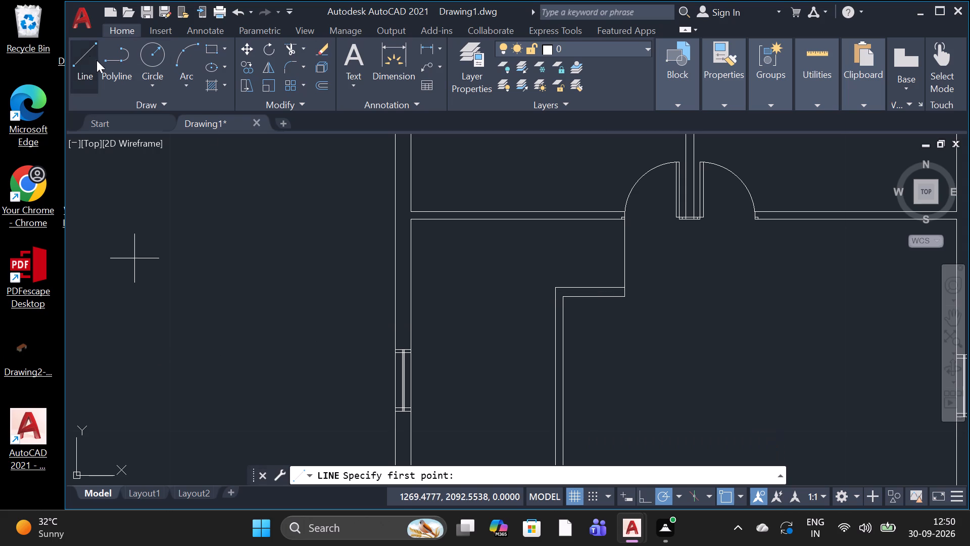
pyautogui.scroll(2, 610, 221)
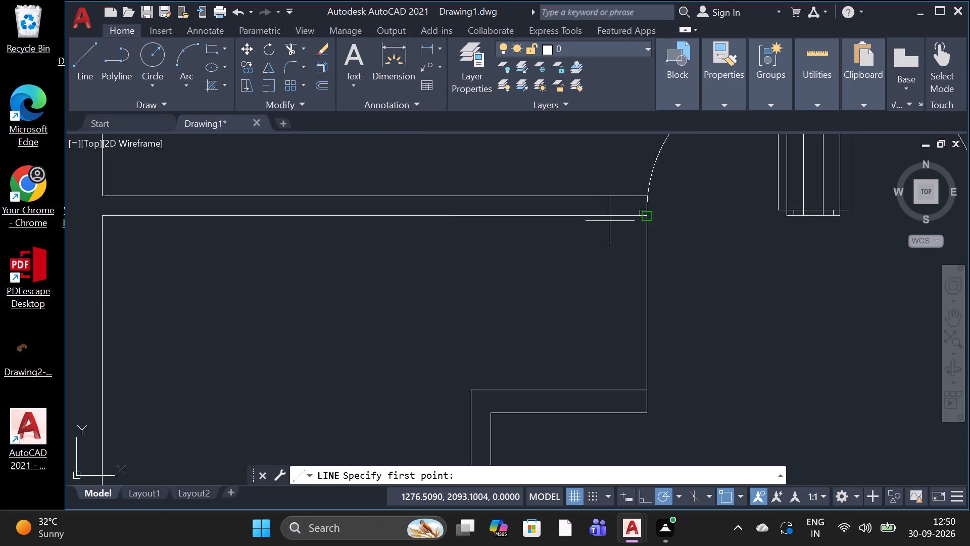
pyautogui.click(624, 216)
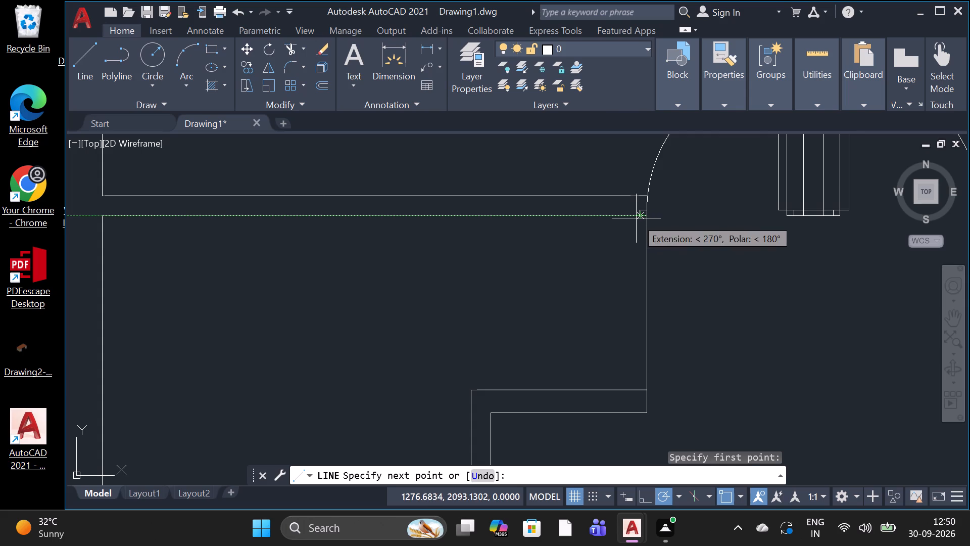
pyautogui.click(636, 218)
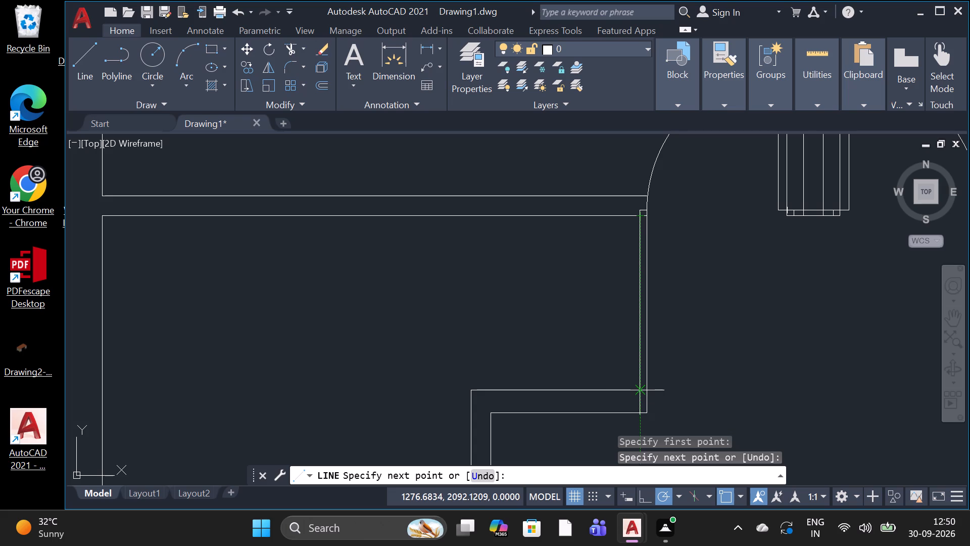
pyautogui.click(637, 388)
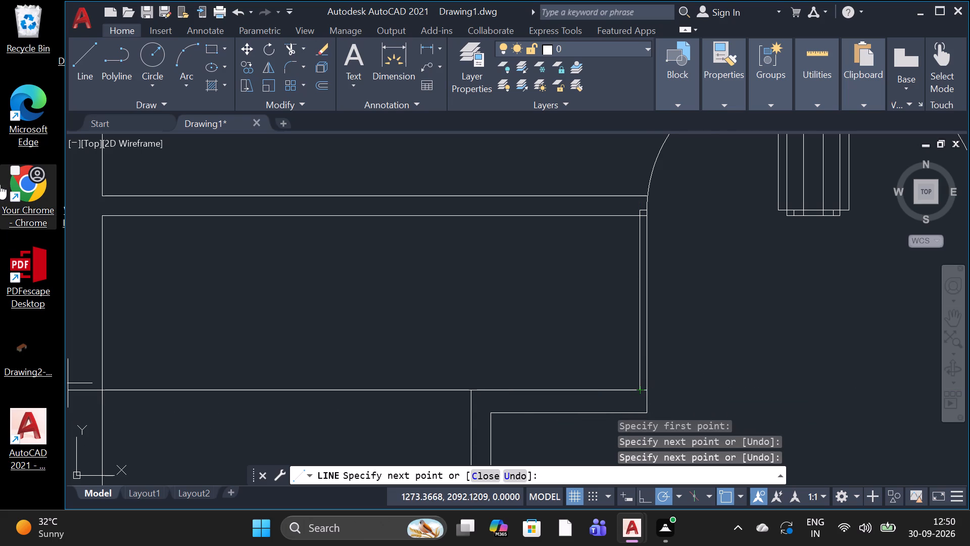
pyautogui.press('Return')
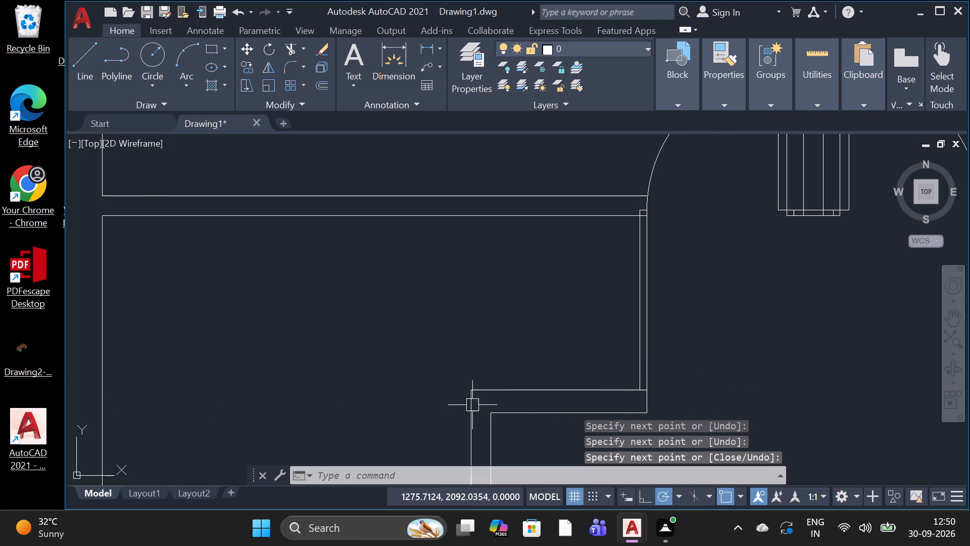
# Trim the short horizontal piece between the two vertical faces at the stepped wall's corner, using all objects as cutting edges.
pyautogui.scroll(5, 644, 393)
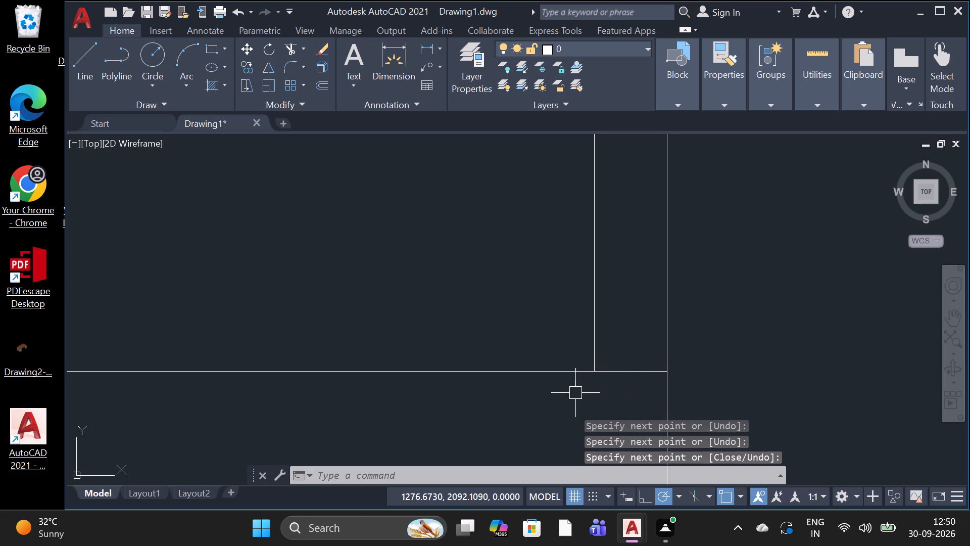
pyautogui.write('tr')
pyautogui.press('space')
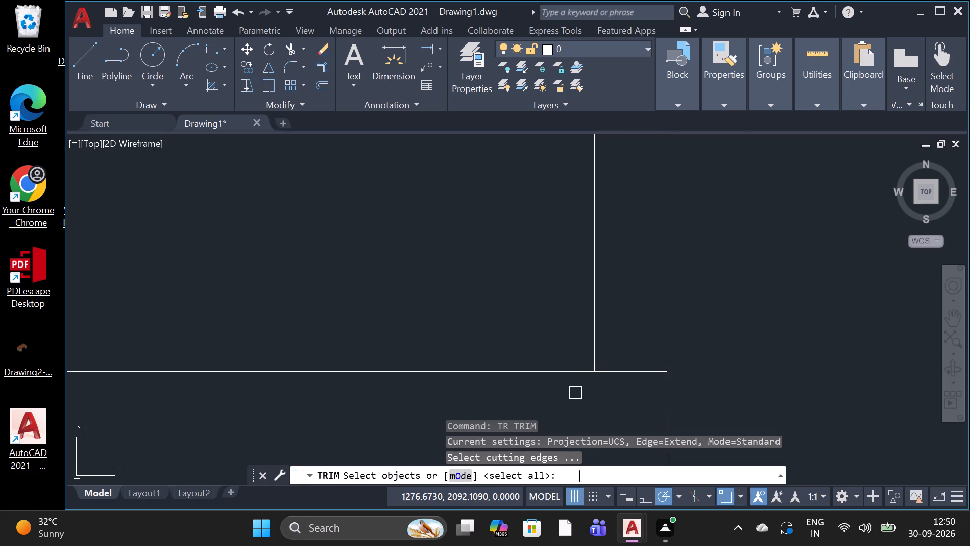
pyautogui.press('Return')
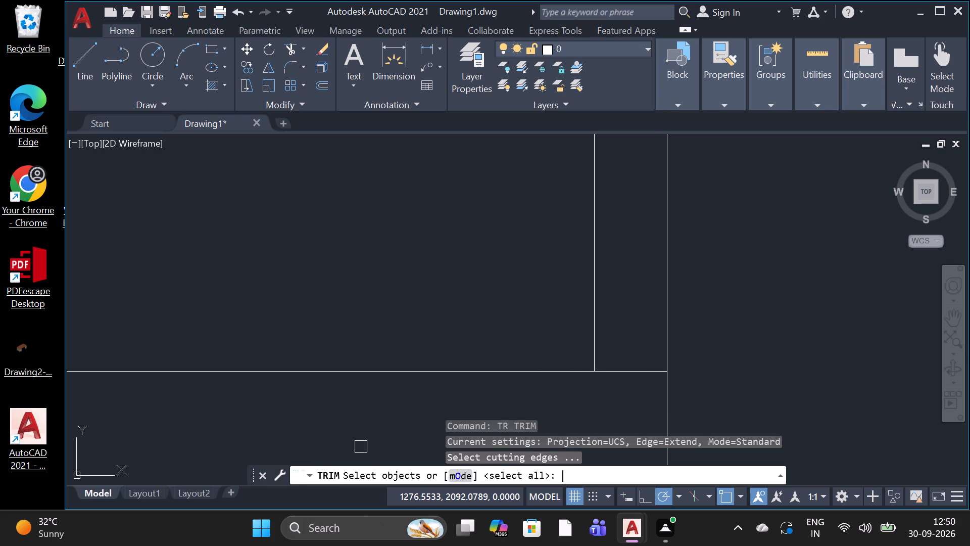
pyautogui.click(620, 371)
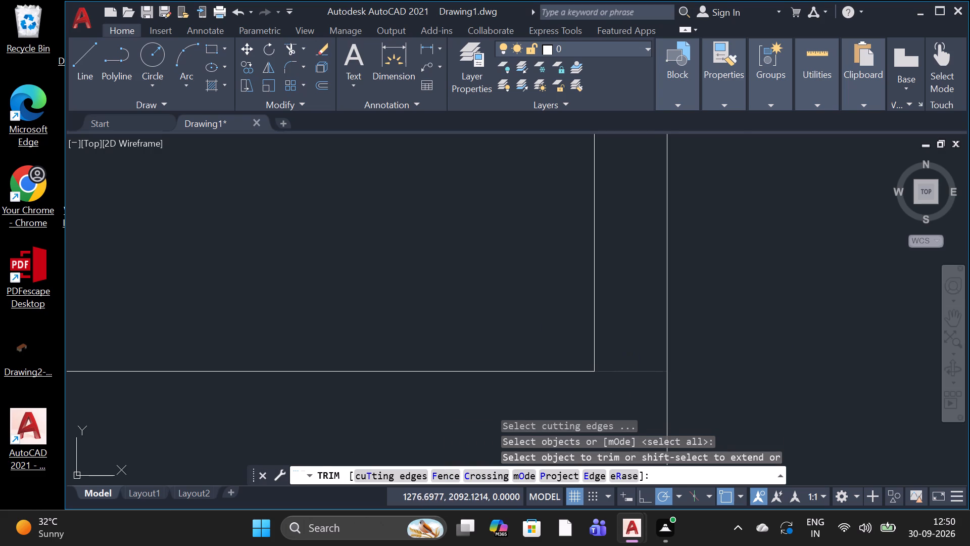
# Trim the short piece of the outer south wall line that crosses the east wall's thickness beside the stairs.
pyautogui.scroll(-7, 625, 380)
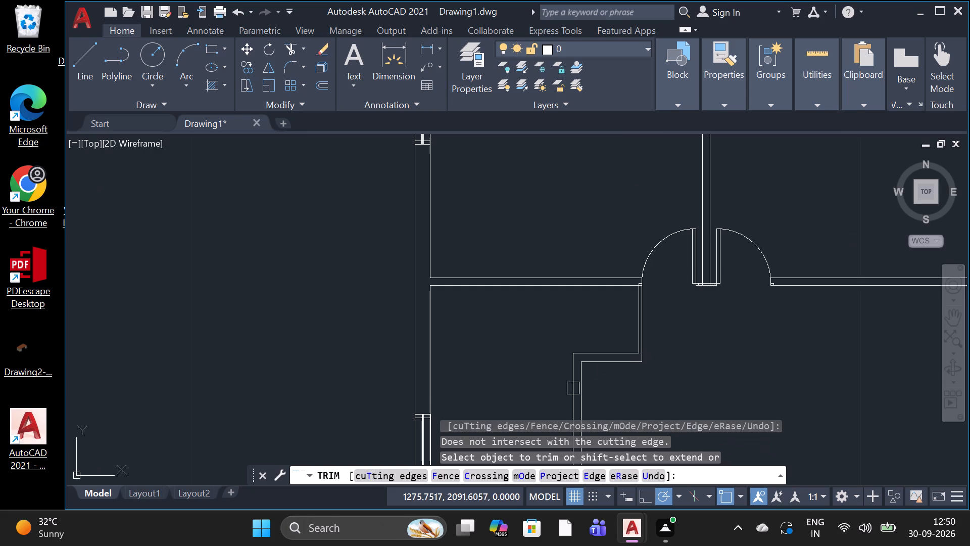
pyautogui.scroll(-2, 501, 350)
pyautogui.scroll(-1, 602, 384)
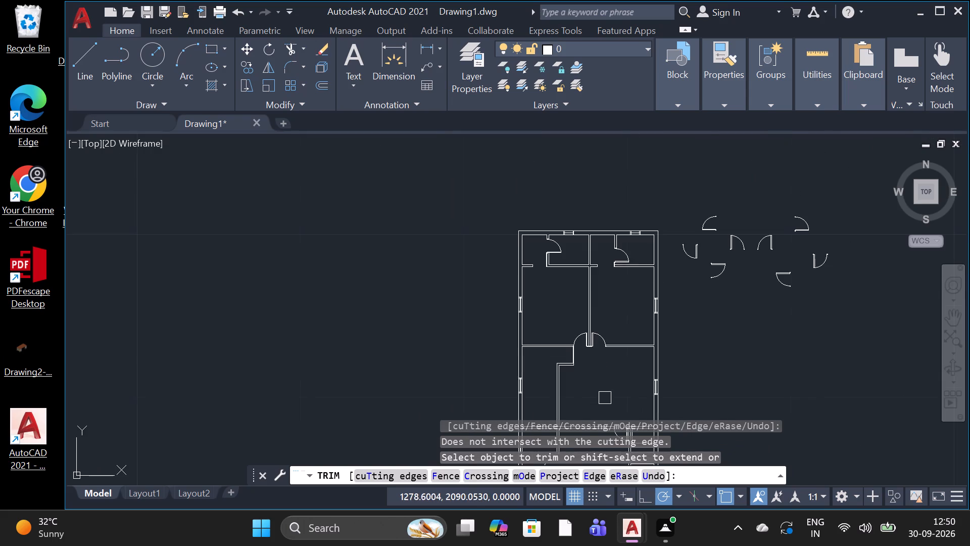
pyautogui.scroll(-2, 605, 398)
pyautogui.scroll(3, 621, 412)
pyautogui.scroll(-2, 658, 356)
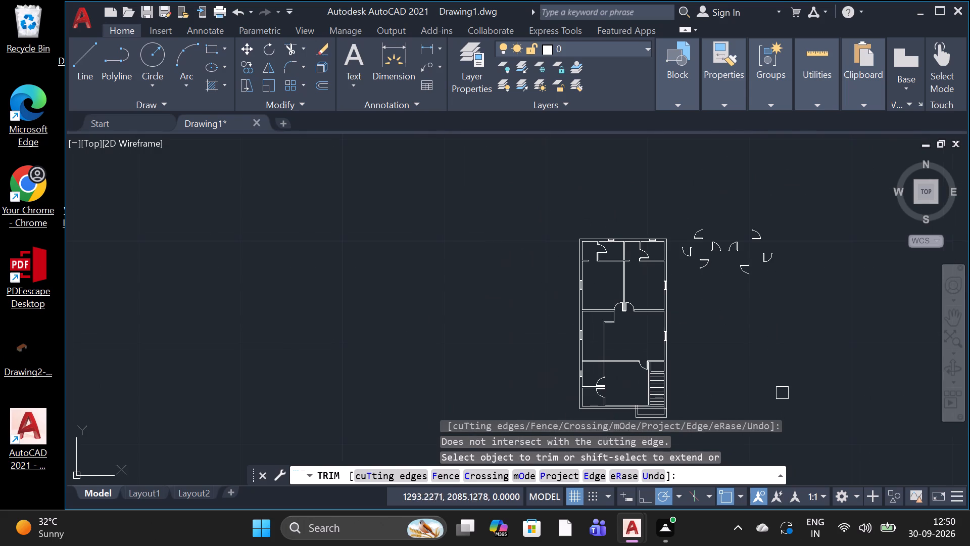
pyautogui.scroll(2, 780, 391)
pyautogui.scroll(-2, 754, 366)
pyautogui.scroll(2, 642, 401)
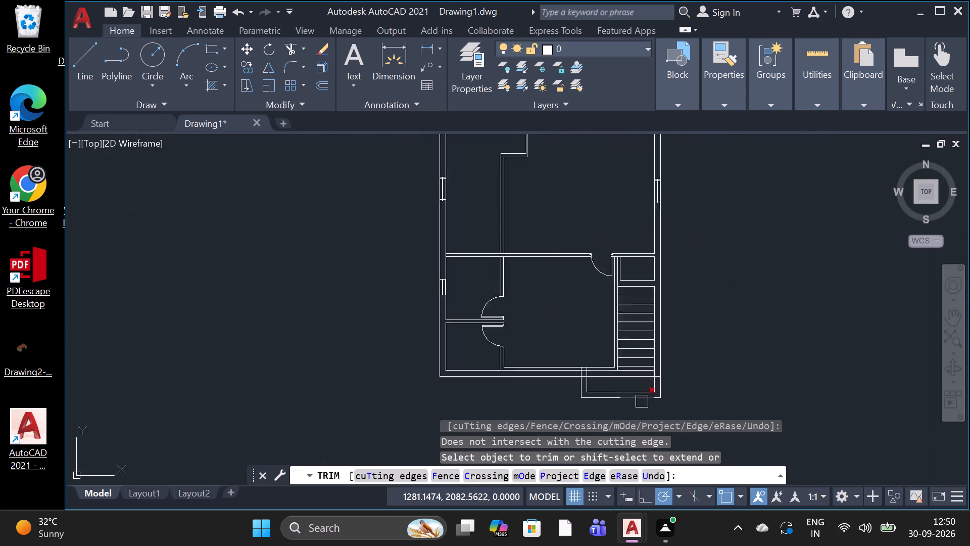
pyautogui.scroll(3, 642, 401)
pyautogui.click(708, 302)
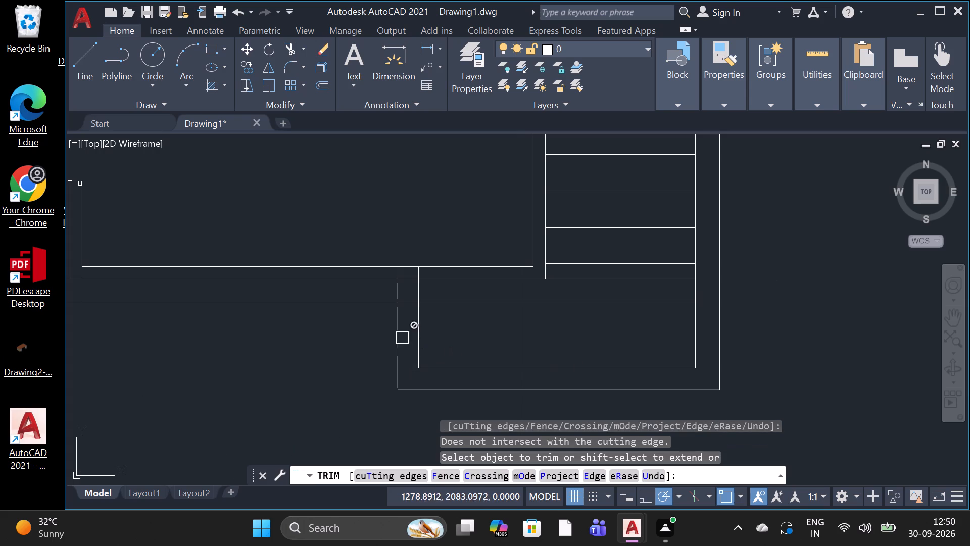
# Examine the southwest doors, the west windows, the north rooms and the whole floor plan for remaining stray lines, and end the Trim command.
pyautogui.scroll(-3, 169, 433)
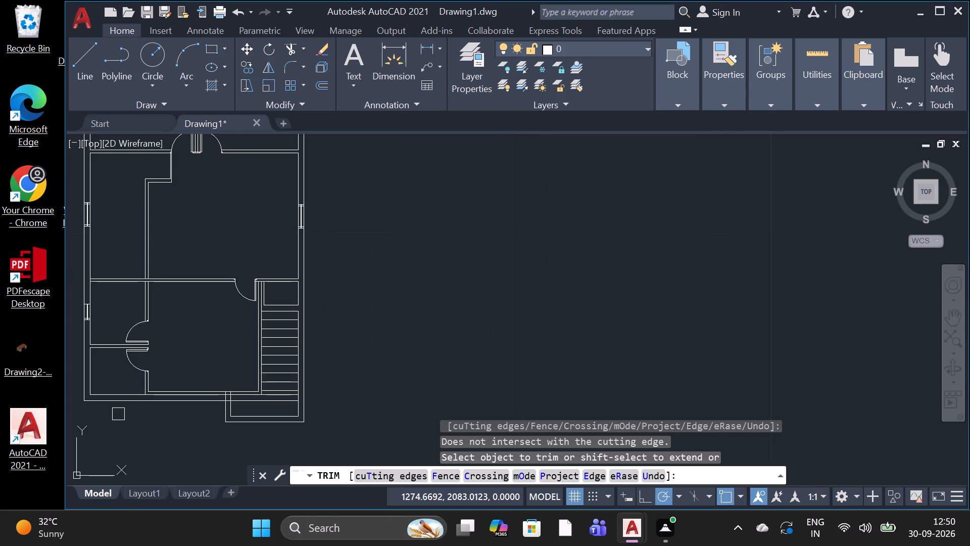
pyautogui.scroll(-2, 118, 414)
pyautogui.scroll(4, 95, 397)
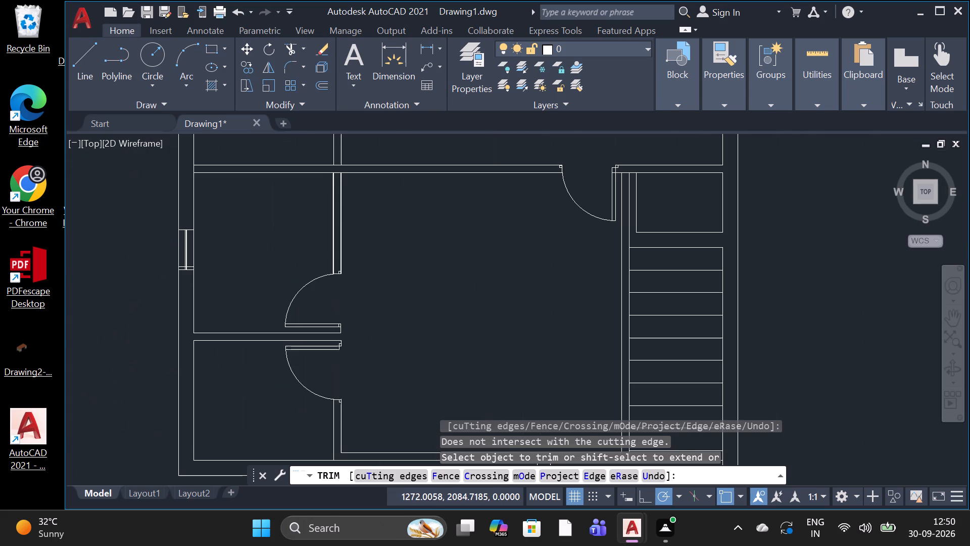
pyautogui.scroll(-1, 90, 397)
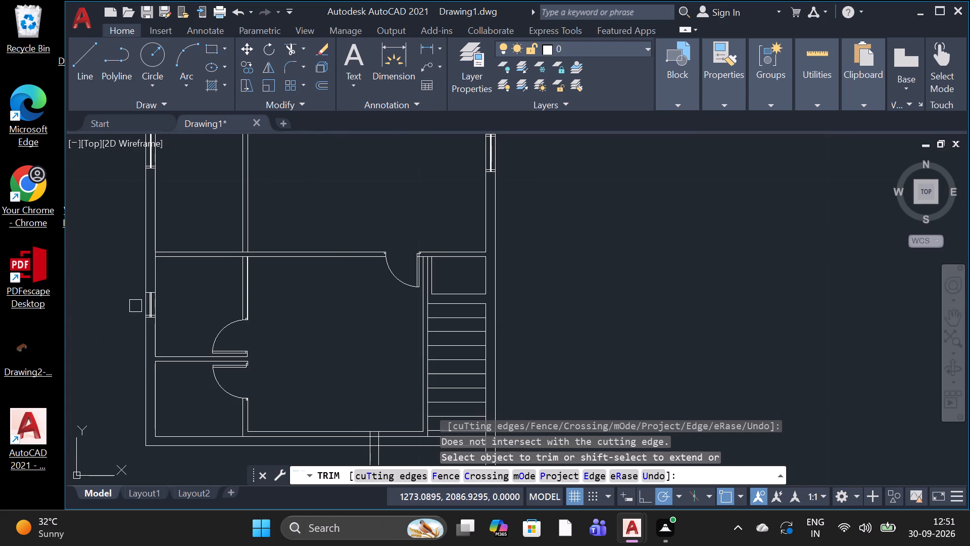
pyautogui.scroll(4, 135, 306)
pyautogui.scroll(-1, 153, 283)
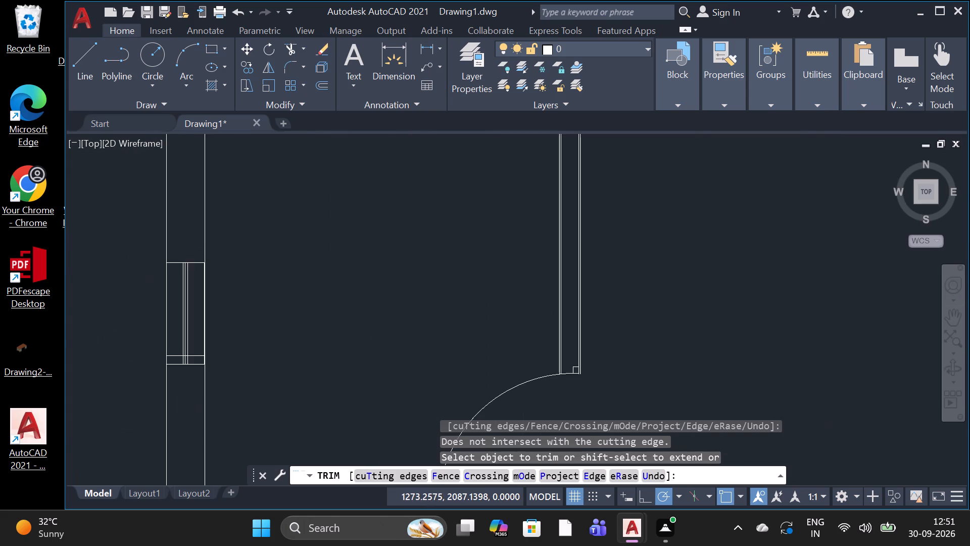
pyautogui.scroll(-2, 153, 283)
pyautogui.scroll(-3, 219, 296)
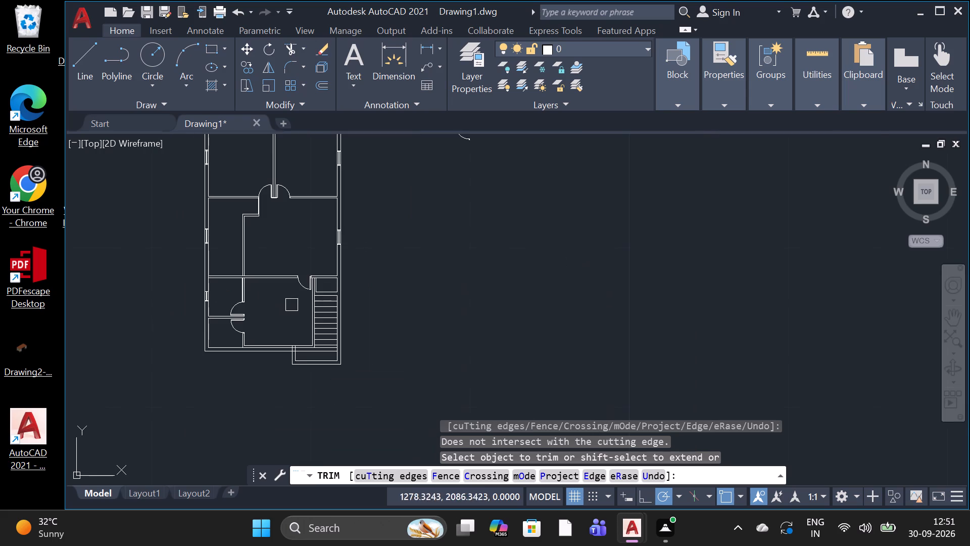
pyautogui.scroll(-3, 368, 270)
pyautogui.scroll(3, 334, 212)
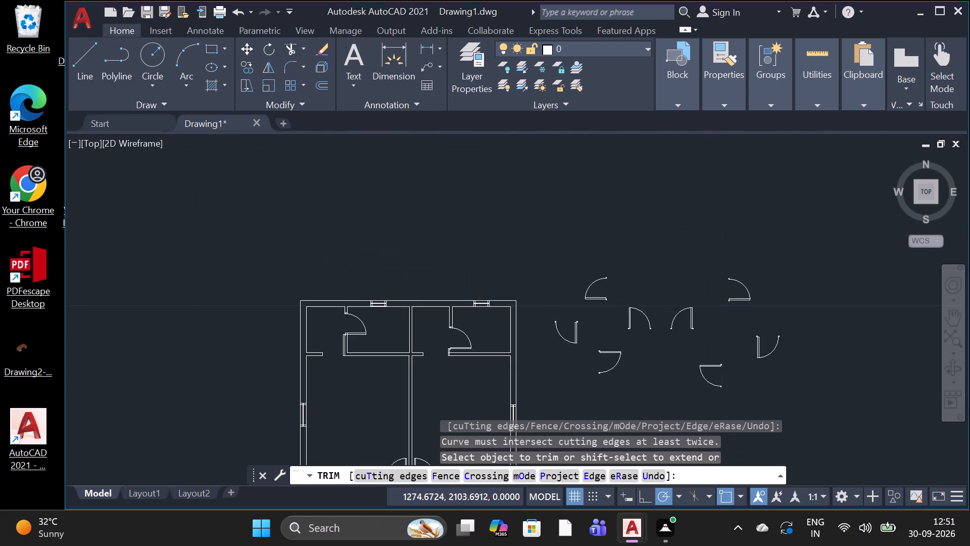
pyautogui.scroll(2, 334, 212)
pyautogui.scroll(-2, 334, 212)
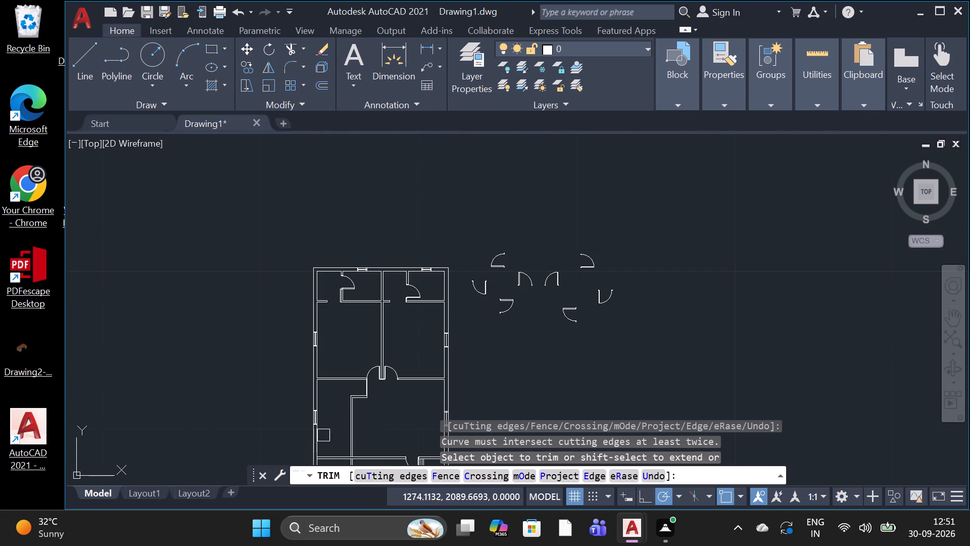
pyautogui.scroll(2, 299, 437)
pyautogui.scroll(-2, 308, 412)
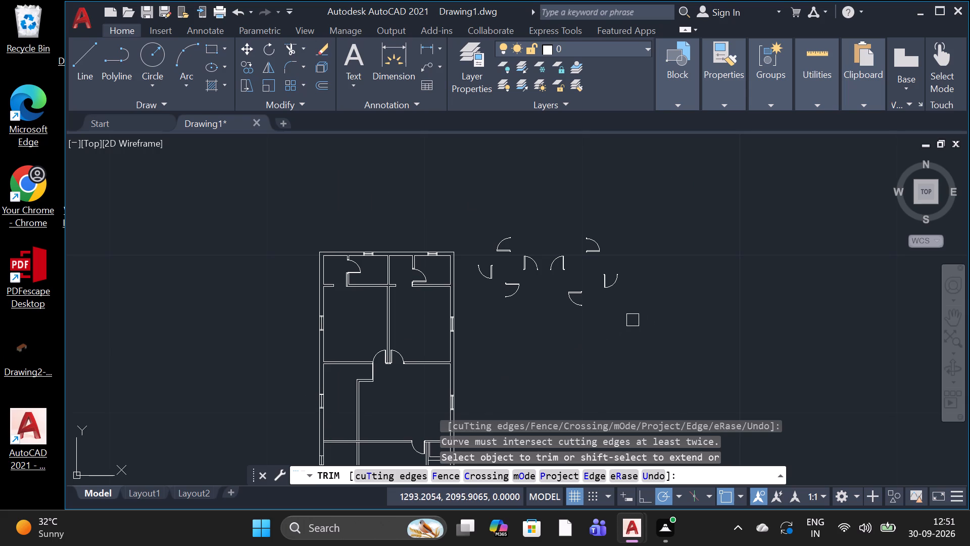
pyautogui.press('Escape')
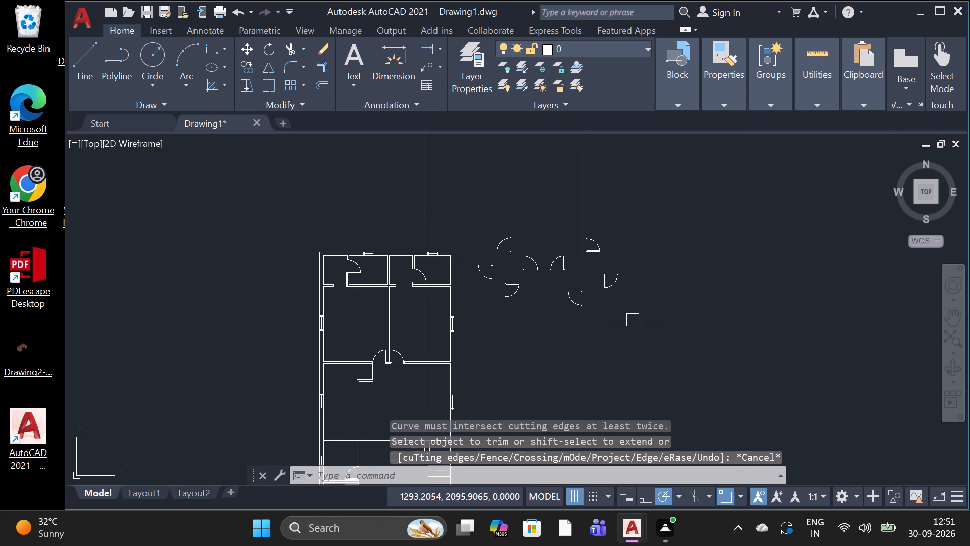
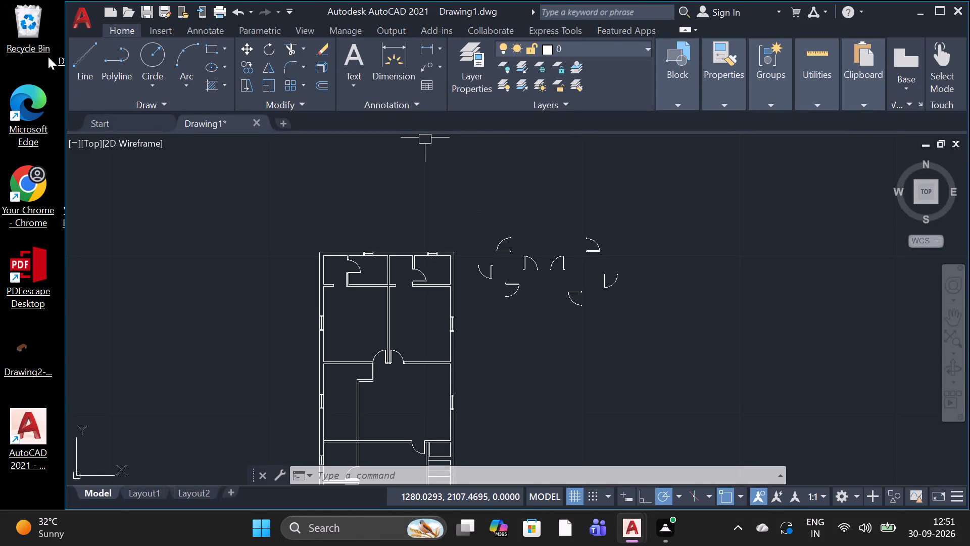
# Draw a line off the living-area partition's outer line, across to align with the upper jog's corner, and down to the cross wall.
pyautogui.click(80, 57)
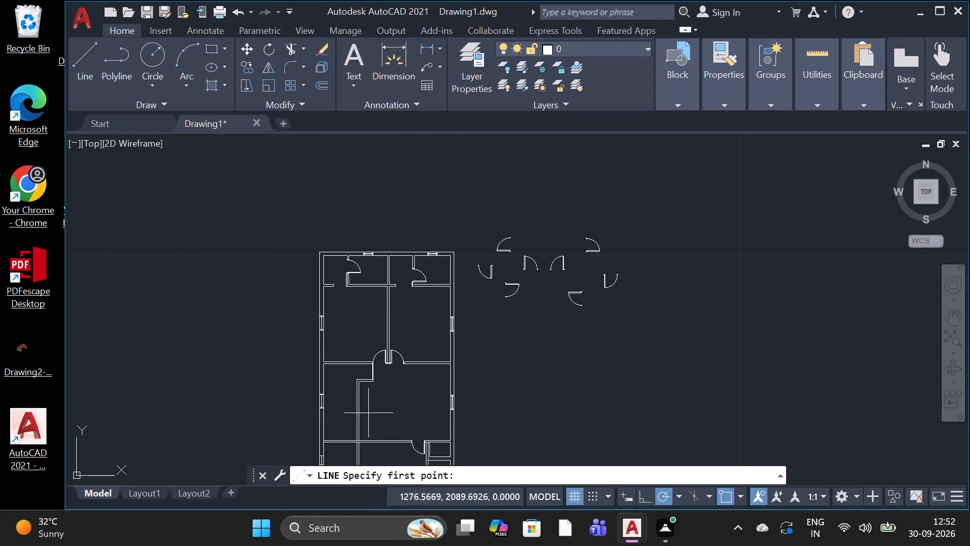
pyautogui.scroll(-2, 367, 372)
pyautogui.scroll(2, 376, 370)
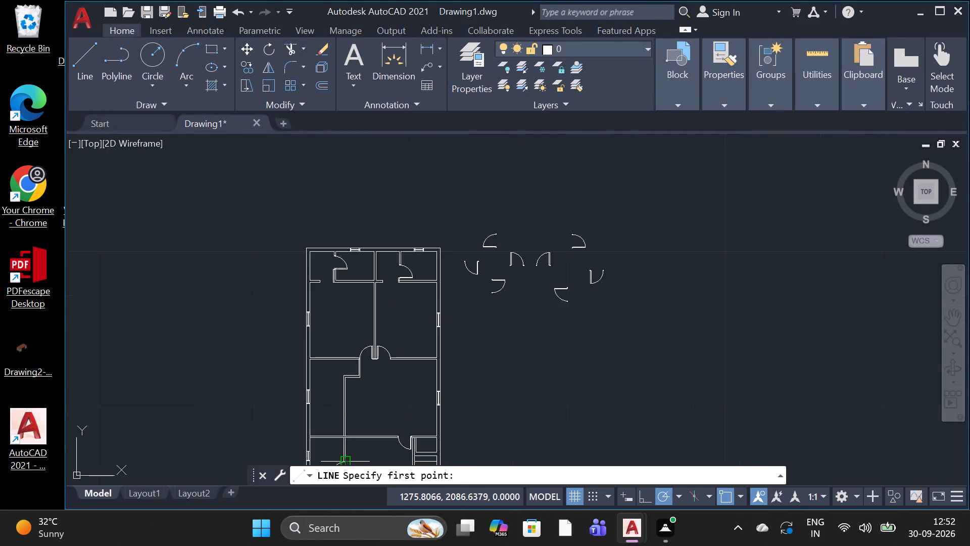
pyautogui.scroll(-2, 341, 396)
pyautogui.scroll(4, 342, 408)
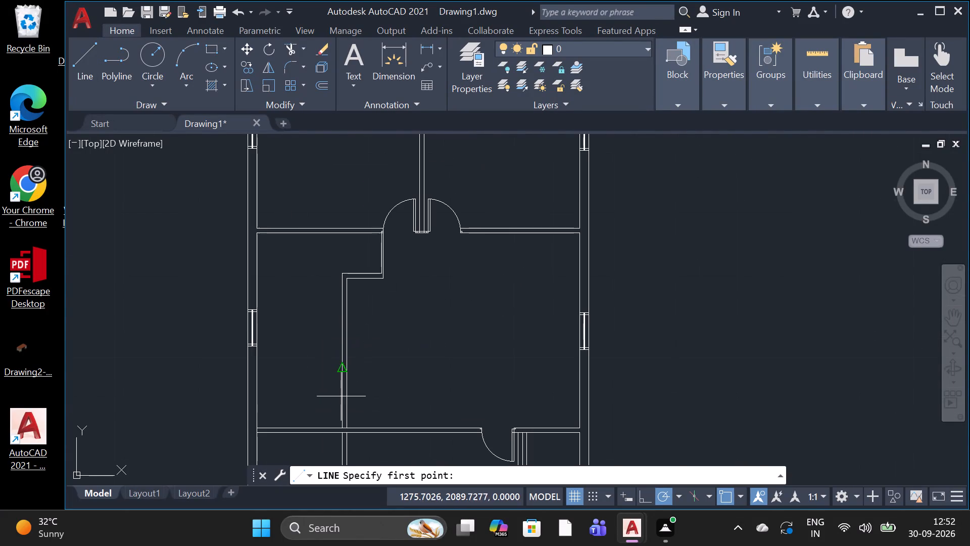
pyautogui.click(337, 371)
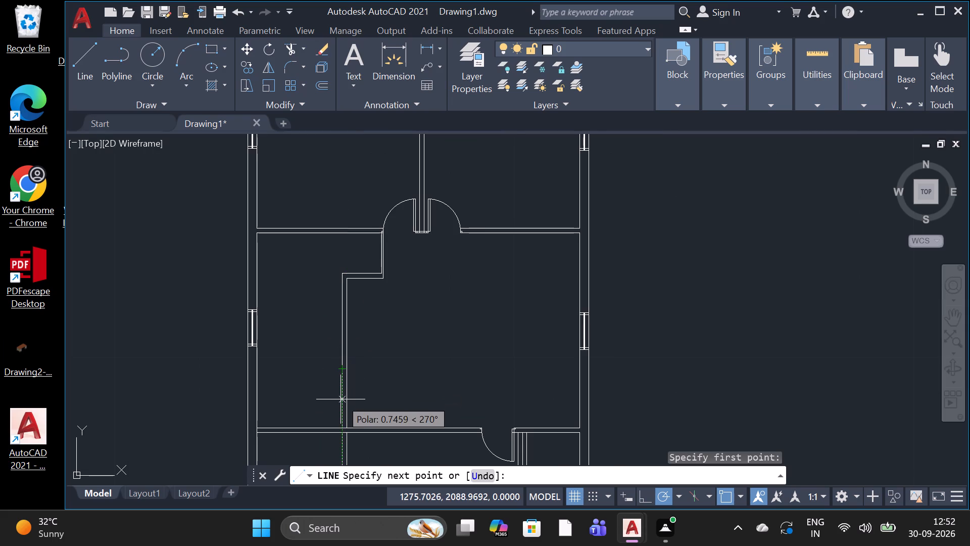
pyautogui.click(342, 382)
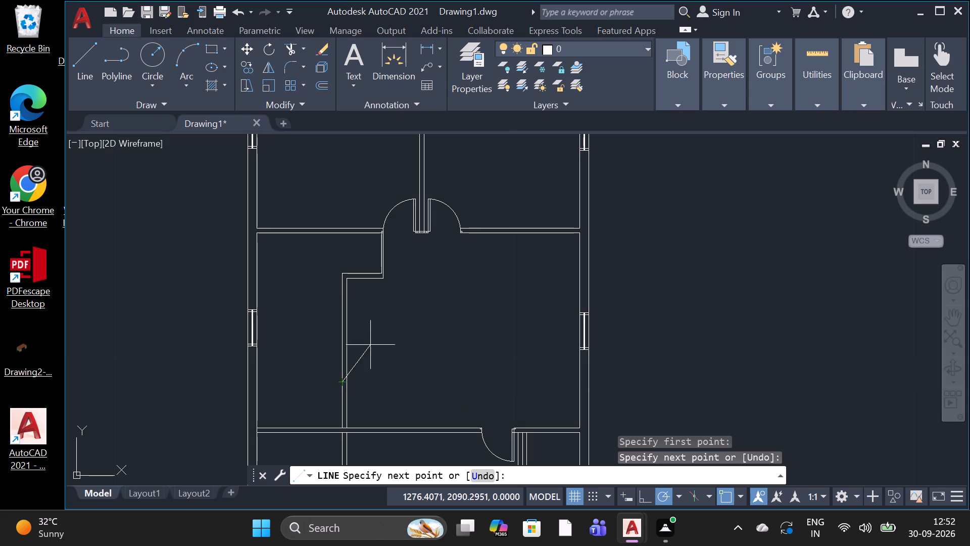
pyautogui.click(386, 384)
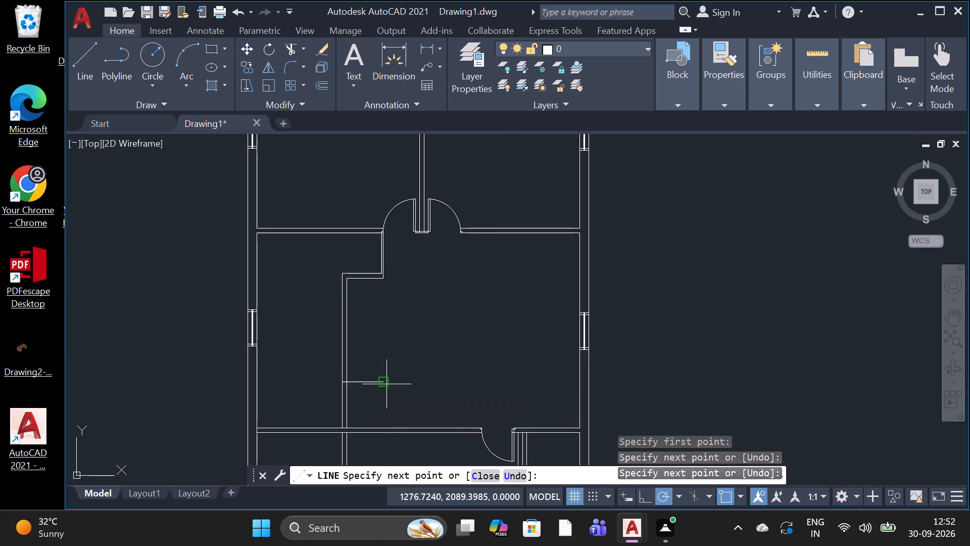
pyautogui.click(391, 430)
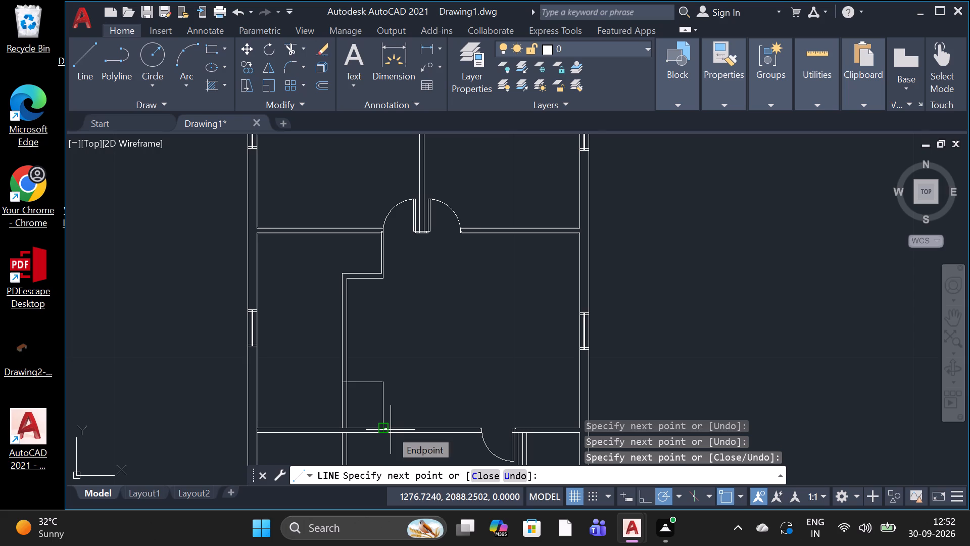
pyautogui.press('space')
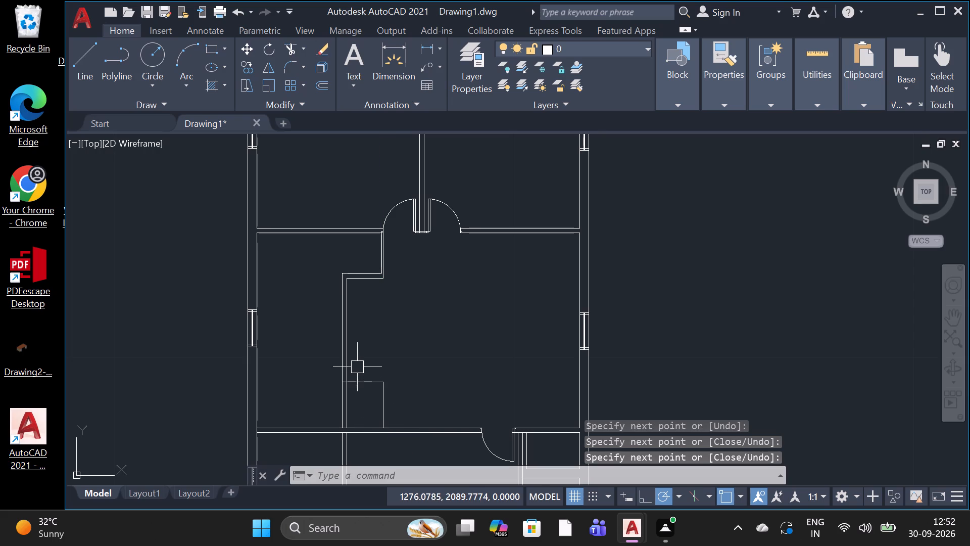
# Trim both original partition lines between the new jog and the cross wall below.
pyautogui.press('t')
pyautogui.press('r')
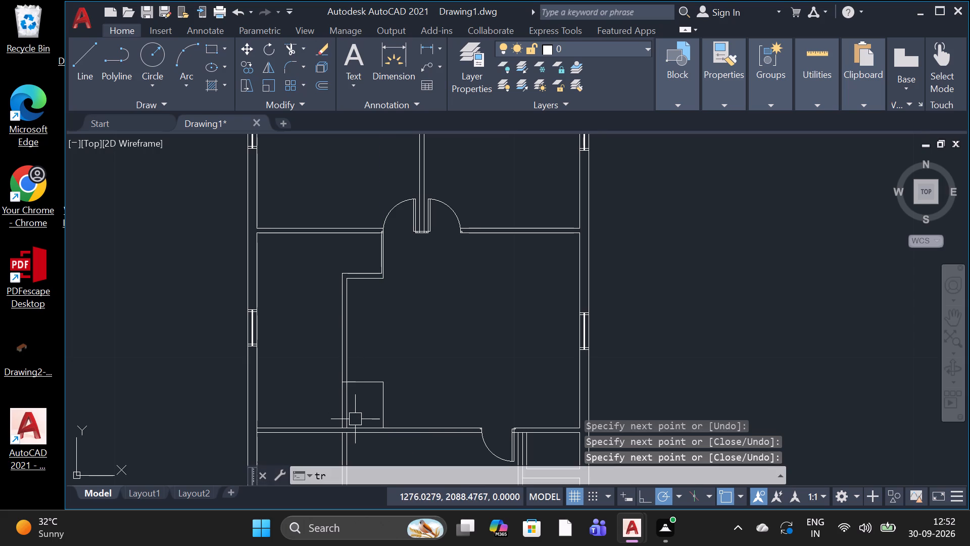
pyautogui.press('space')
pyautogui.press('space')
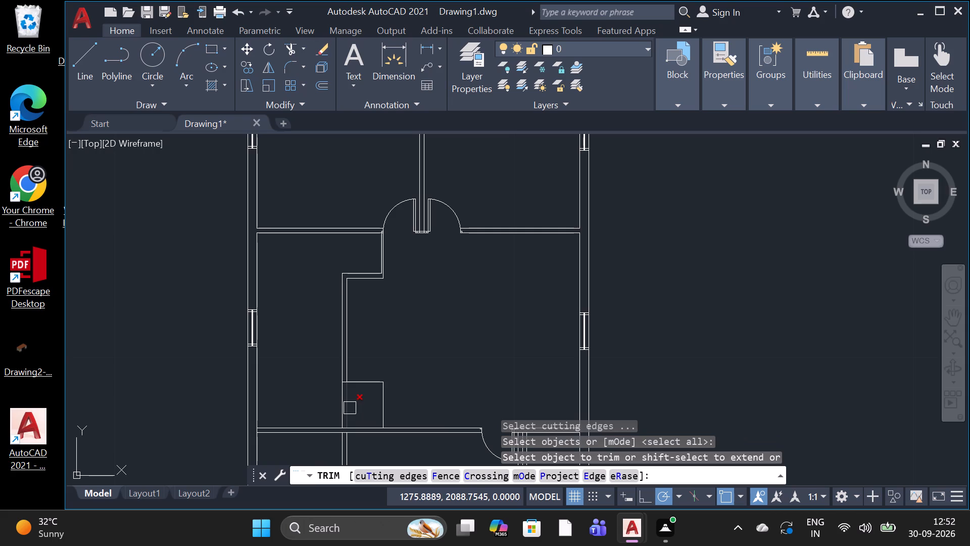
pyautogui.click(348, 408)
pyautogui.click(348, 408)
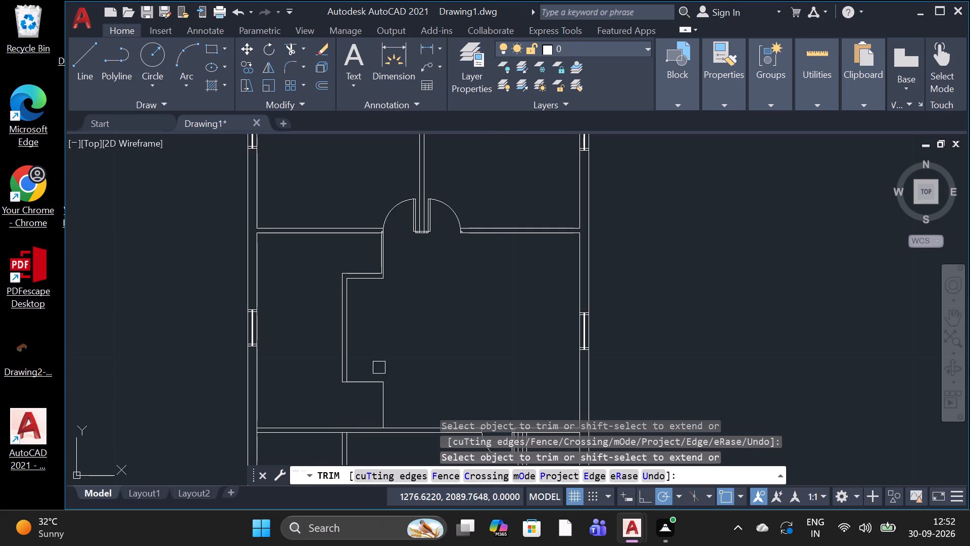
pyautogui.press('Escape')
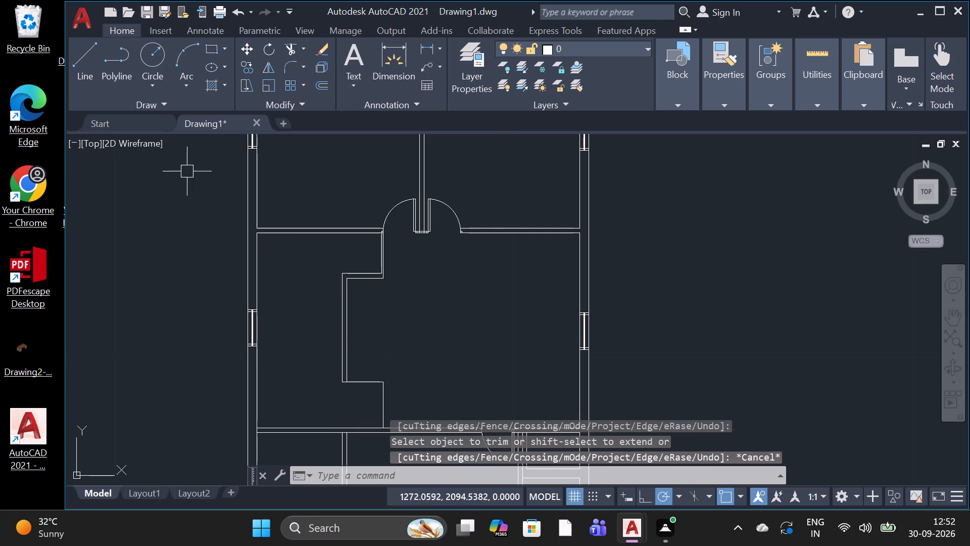
# Draw the jog's second wall line from the partition's inner line, about 0.98 units across and down to the cross wall.
pyautogui.click(81, 77)
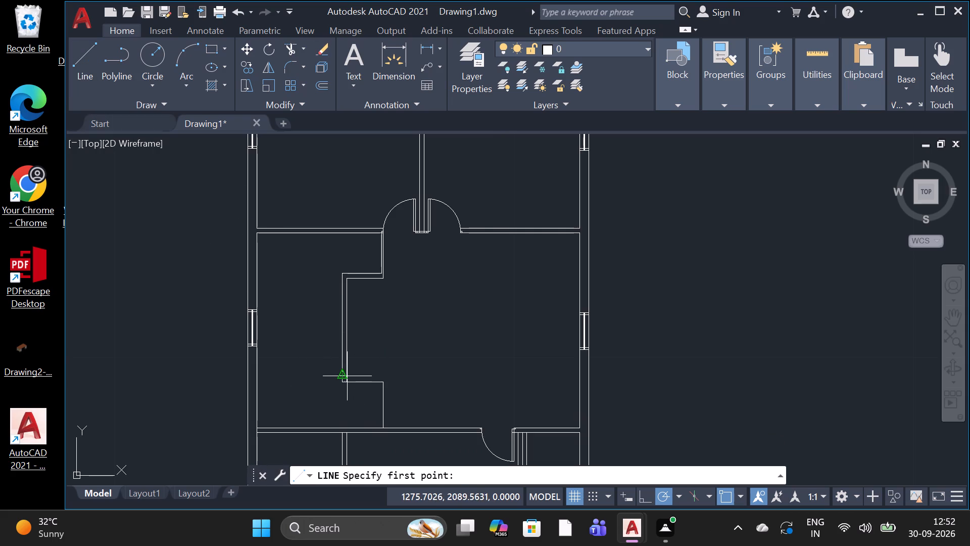
pyautogui.scroll(3, 347, 376)
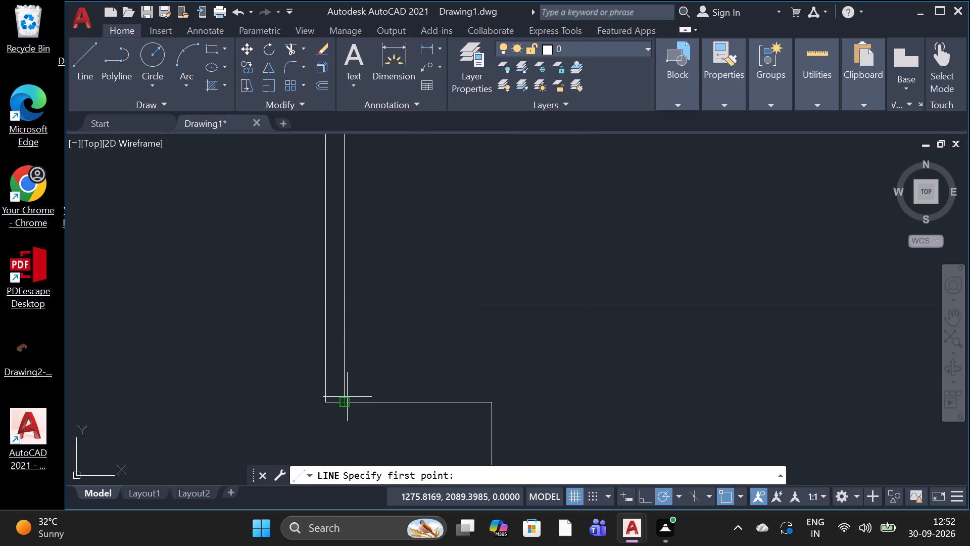
pyautogui.click(347, 397)
pyautogui.click(344, 386)
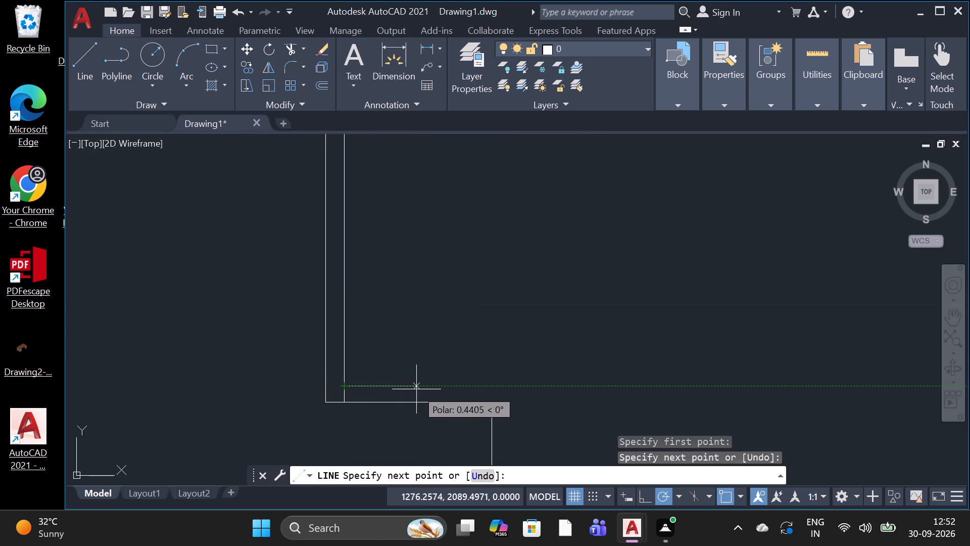
pyautogui.click(502, 389)
pyautogui.scroll(-2, 500, 402)
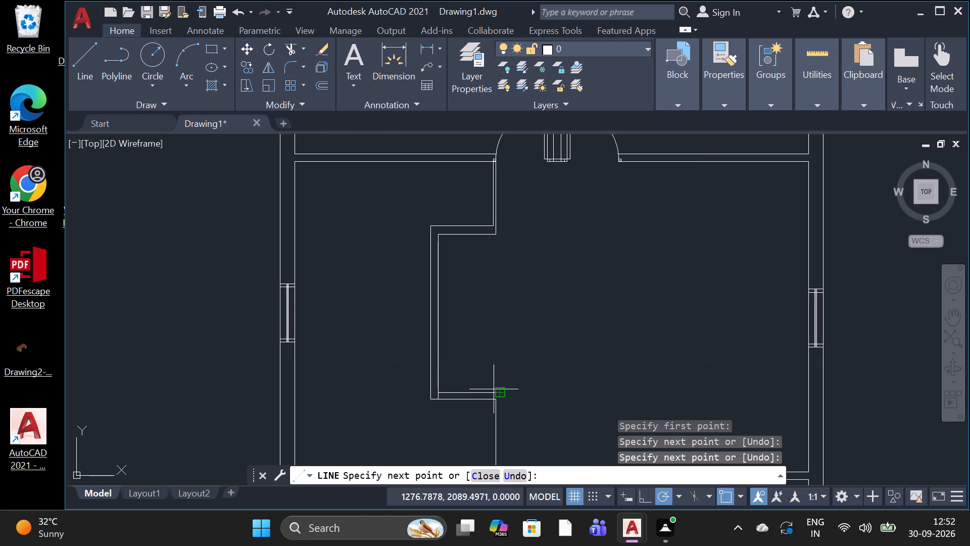
pyautogui.scroll(-2, 491, 415)
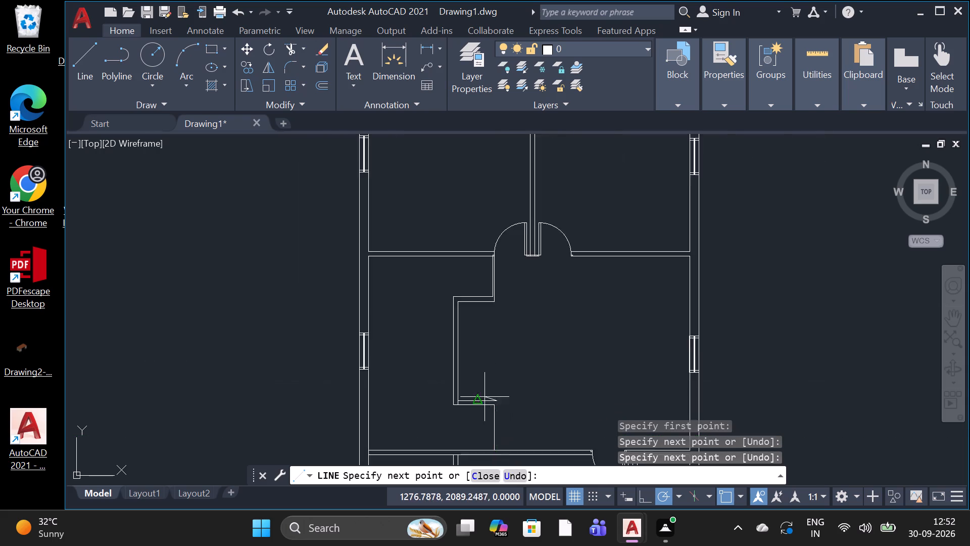
pyautogui.scroll(2, 494, 424)
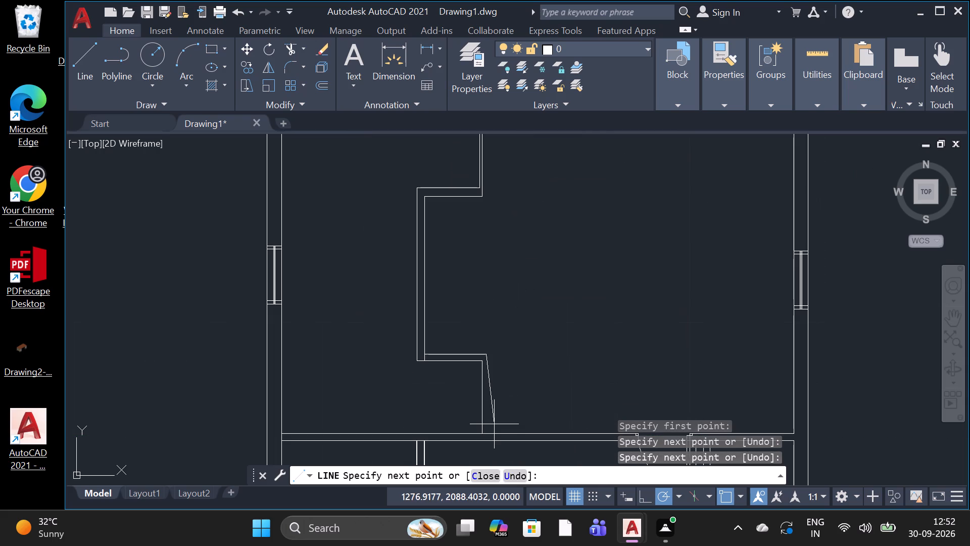
pyautogui.click(492, 431)
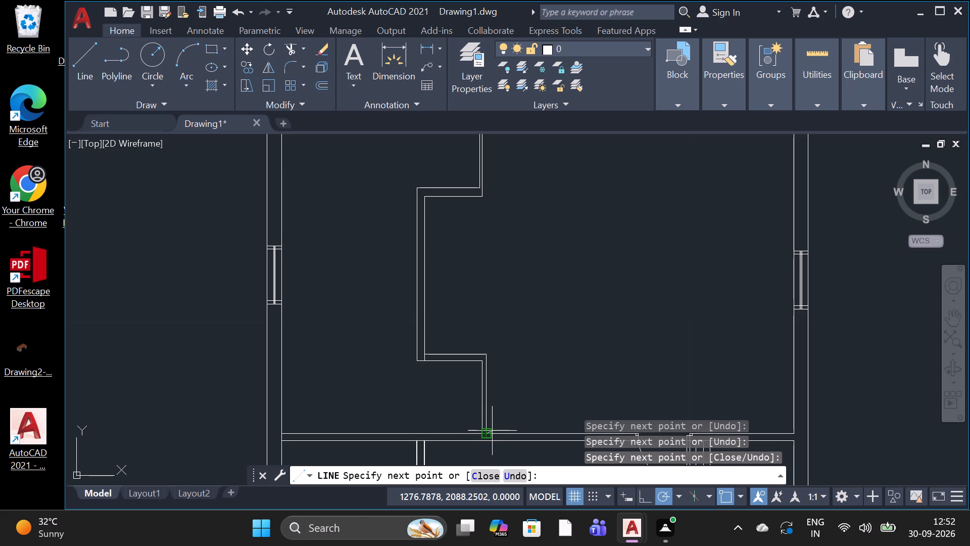
pyautogui.press('space')
# Trim the vertical line stub crossing the wall thickness at the new jog's inner corner.
pyautogui.scroll(3, 430, 365)
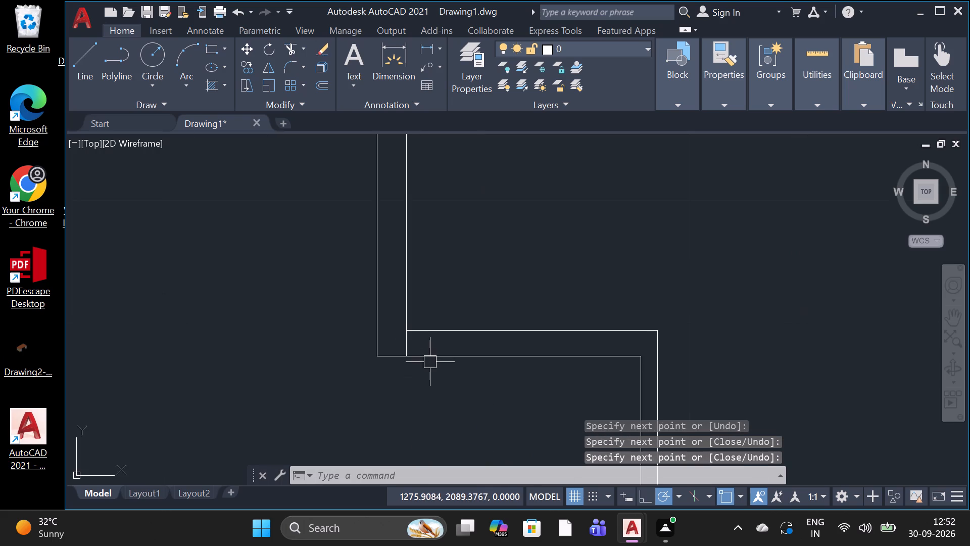
pyautogui.scroll(1, 430, 360)
pyautogui.press('t')
pyautogui.press('r')
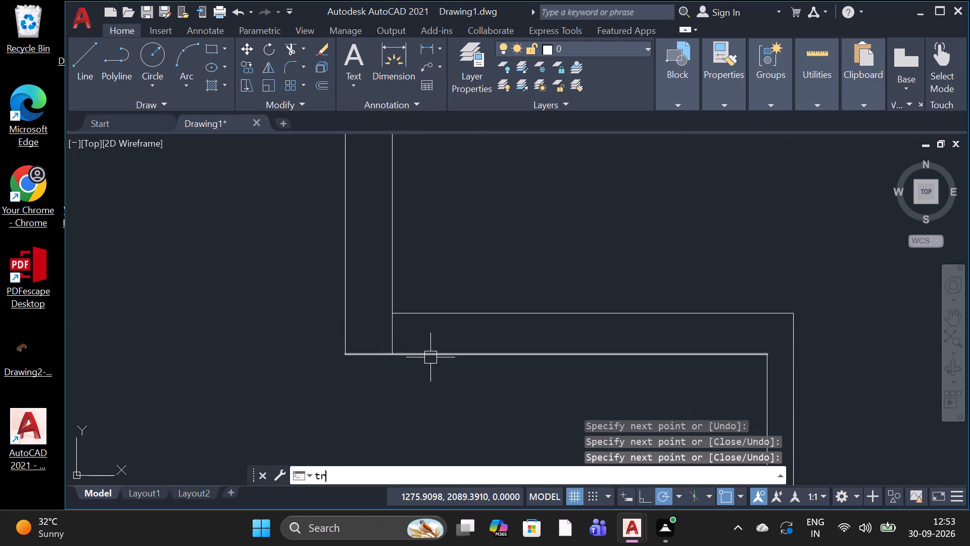
pyautogui.press('Return')
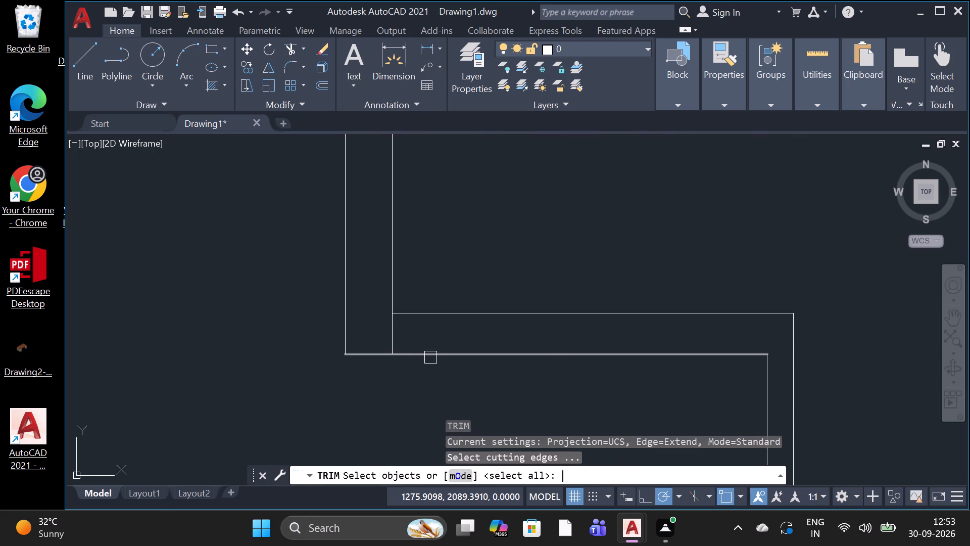
pyautogui.press('Return')
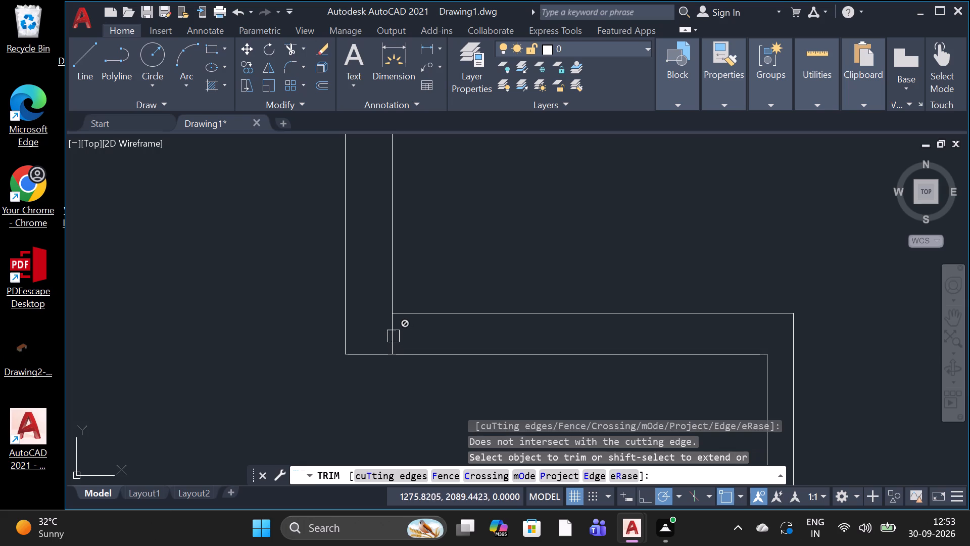
pyautogui.click(393, 335)
pyautogui.press('Escape')
pyautogui.press('Escape')
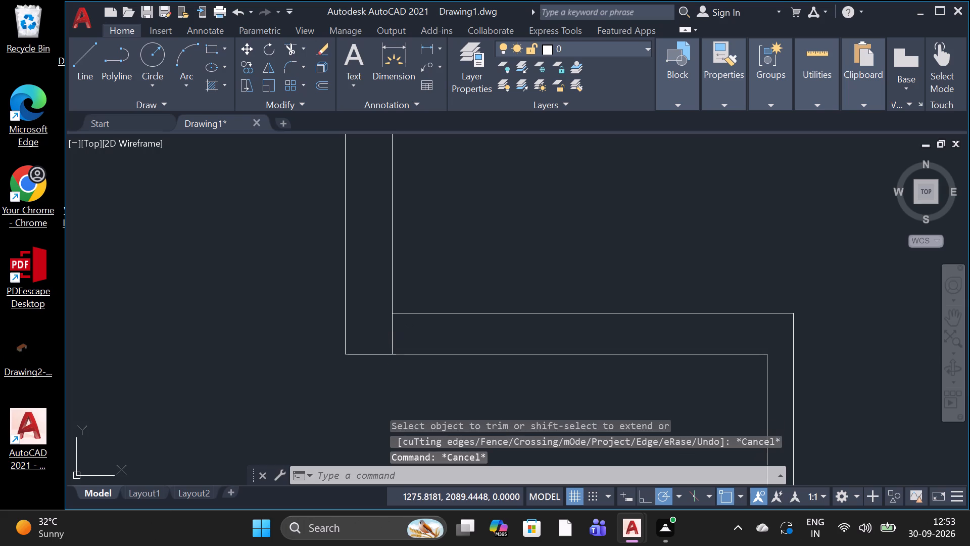
# Erase the short overlapping vertical line at the jog's inner corner.
pyautogui.click(393, 335)
pyautogui.press('Delete')
# Trim the partition's inner line where it extends past the jog's inner corner into the wall thickness.
pyautogui.scroll(-2, 393, 335)
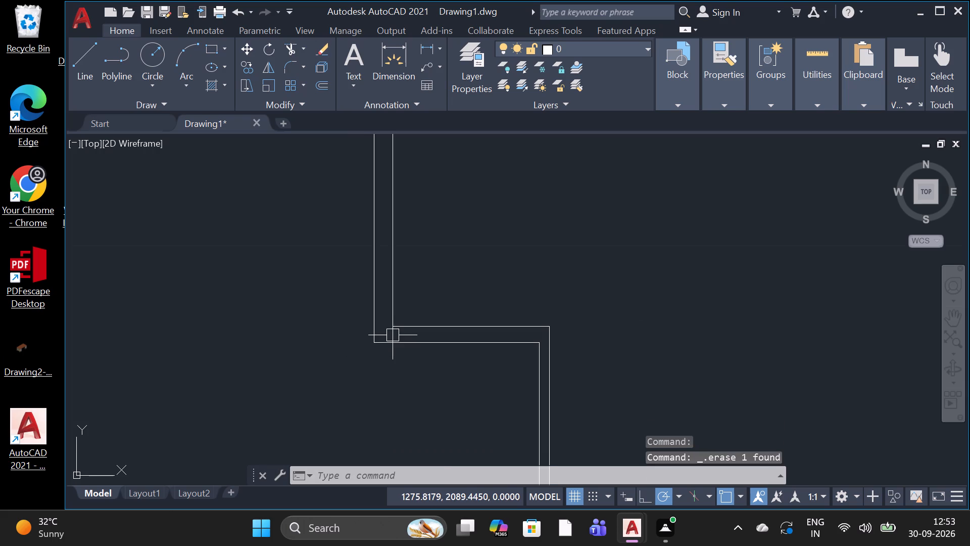
pyautogui.scroll(3, 393, 335)
pyautogui.click(389, 336)
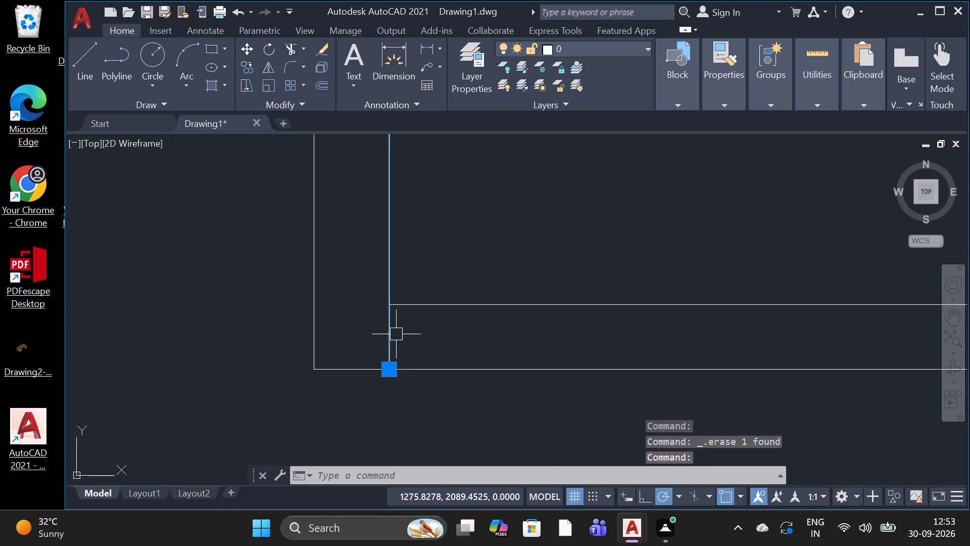
pyautogui.press('Escape')
pyautogui.scroll(3, 375, 328)
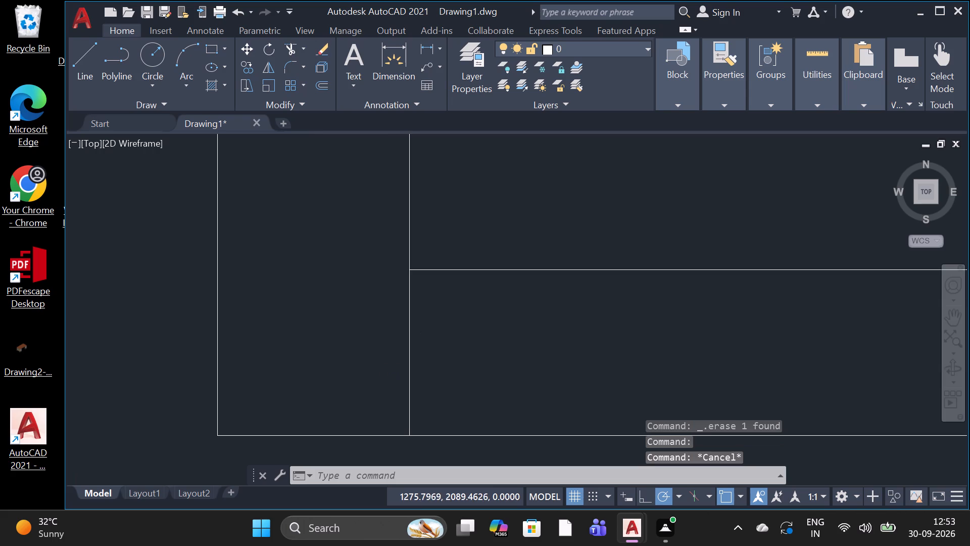
pyautogui.press('y')
pyautogui.press('Escape')
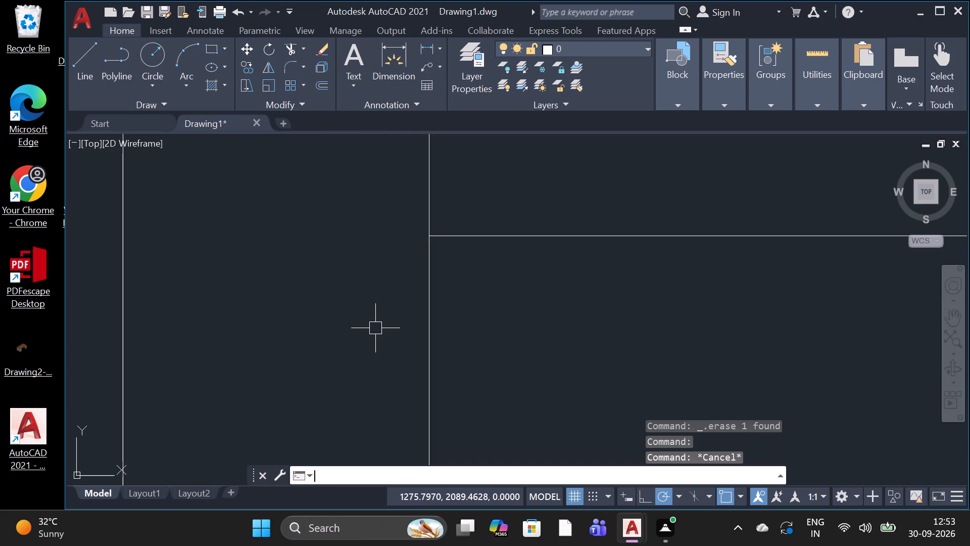
pyautogui.write('tr')
pyautogui.press('space')
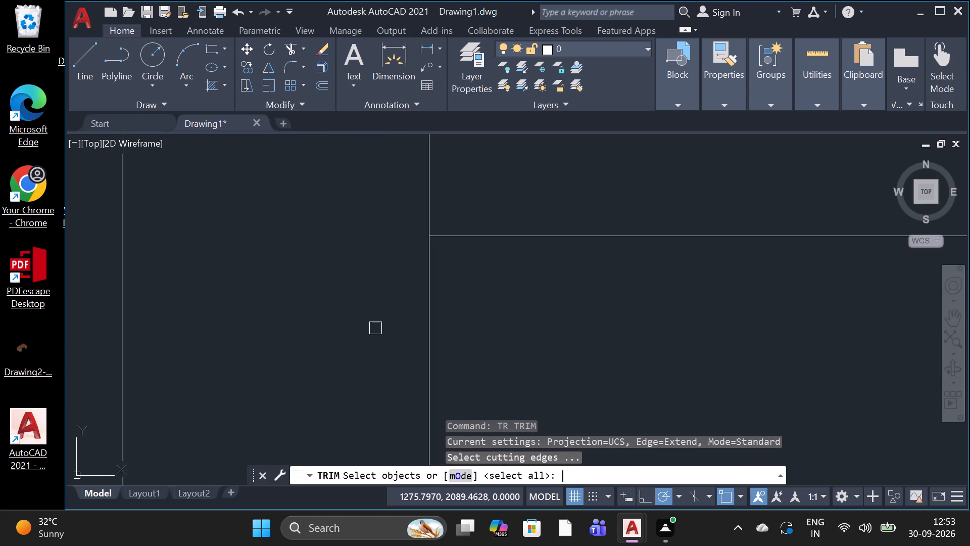
pyautogui.press('space')
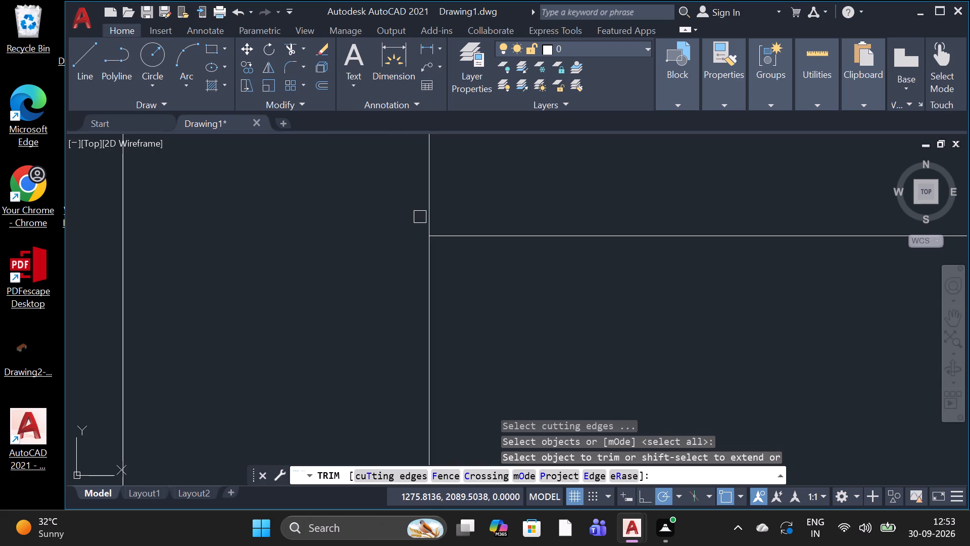
pyautogui.scroll(-2, 420, 217)
pyautogui.click(428, 263)
pyautogui.scroll(-1, 428, 263)
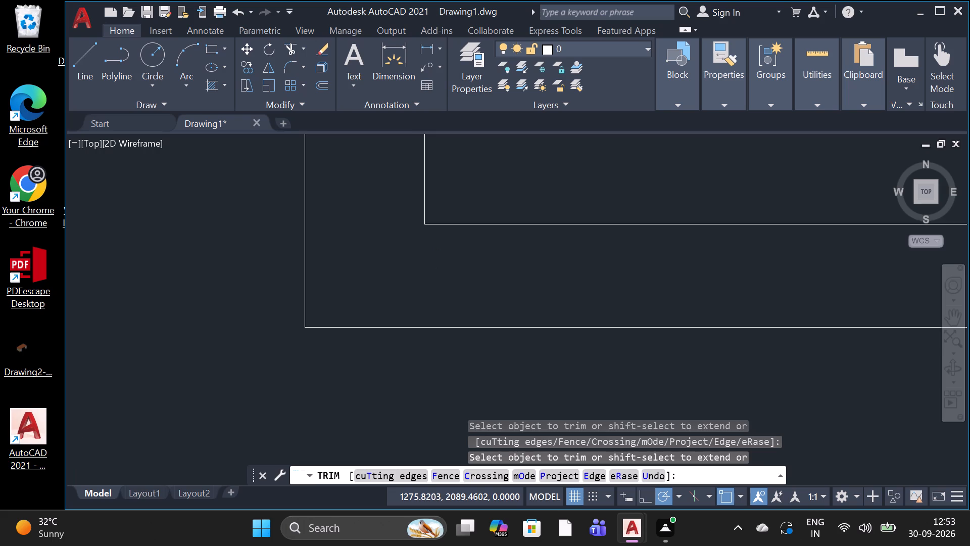
pyautogui.scroll(-2, 428, 263)
pyautogui.scroll(-3, 614, 239)
pyautogui.scroll(-2, 667, 295)
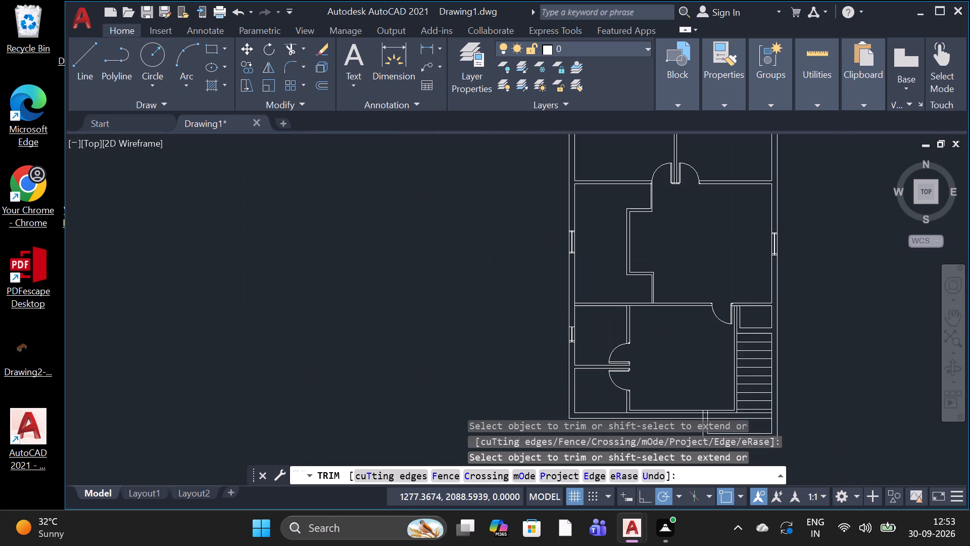
pyautogui.scroll(1, 681, 249)
pyautogui.press('Escape')
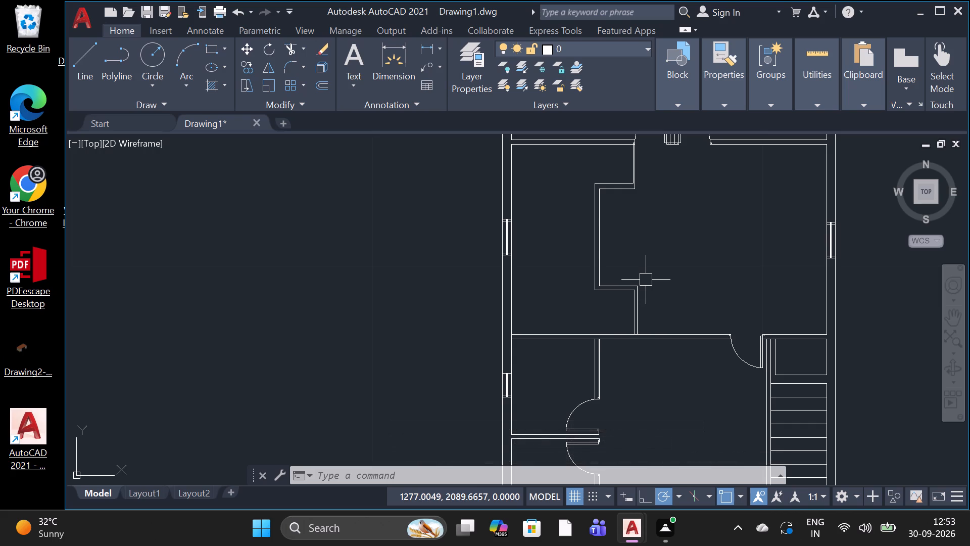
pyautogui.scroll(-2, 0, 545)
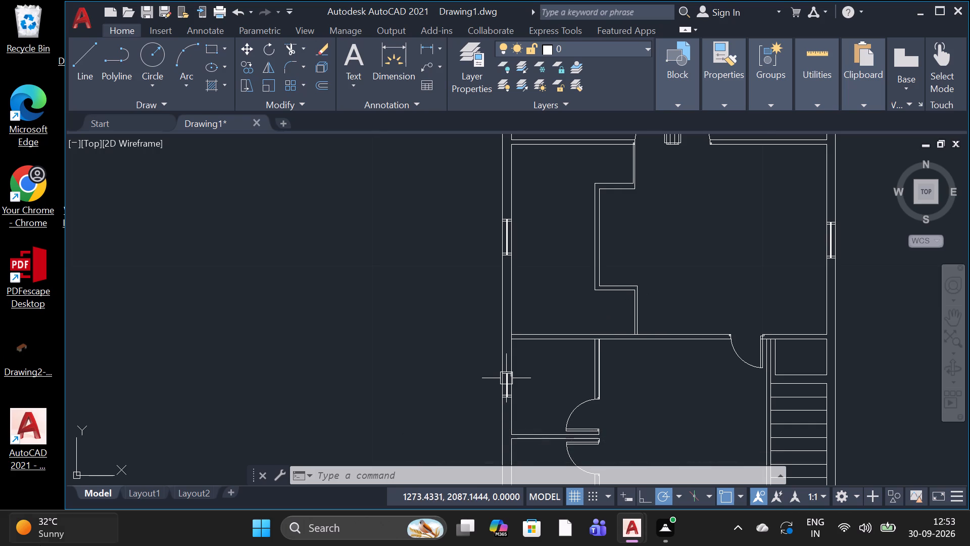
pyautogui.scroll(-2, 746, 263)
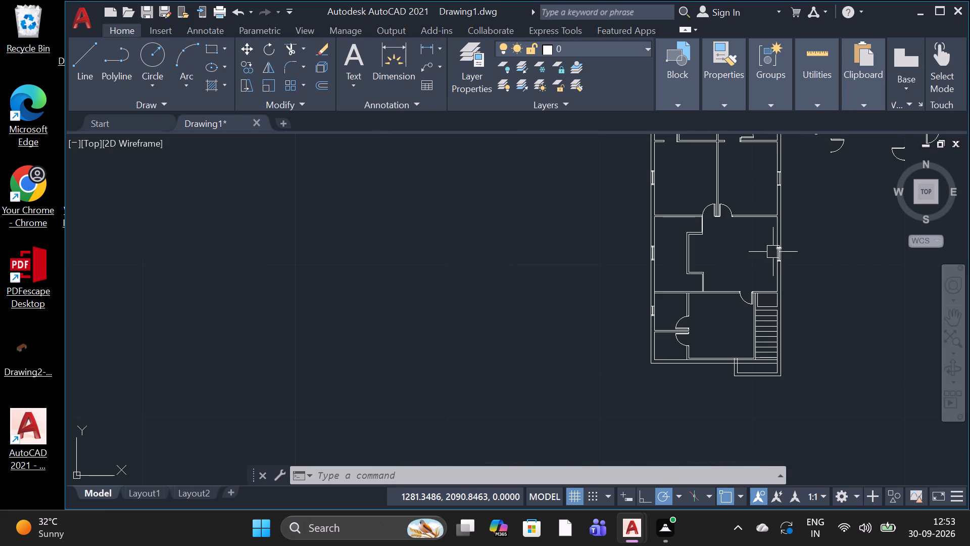
# Erase the entire double-line jogged partition between the door jamb and the cross wall in the middle room.
pyautogui.scroll(1, 773, 252)
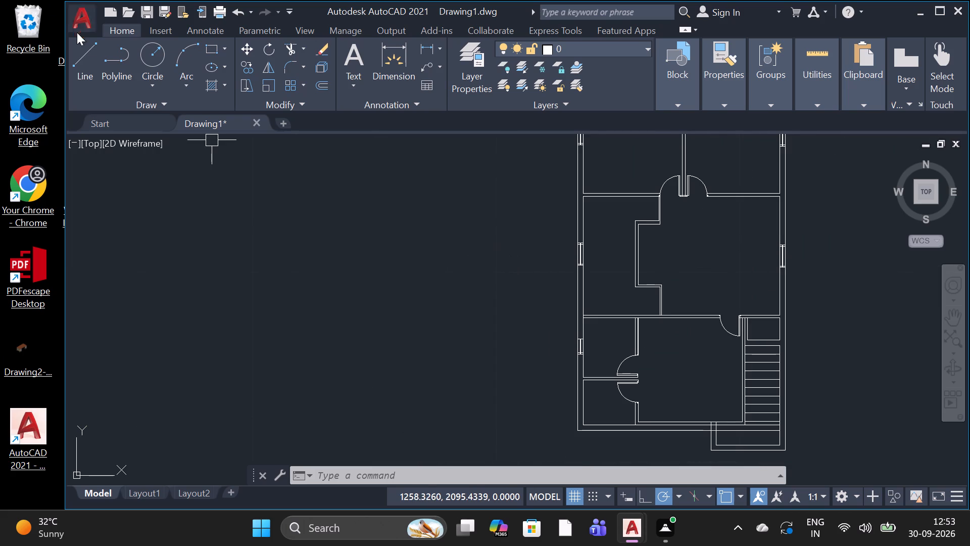
pyautogui.click(83, 53)
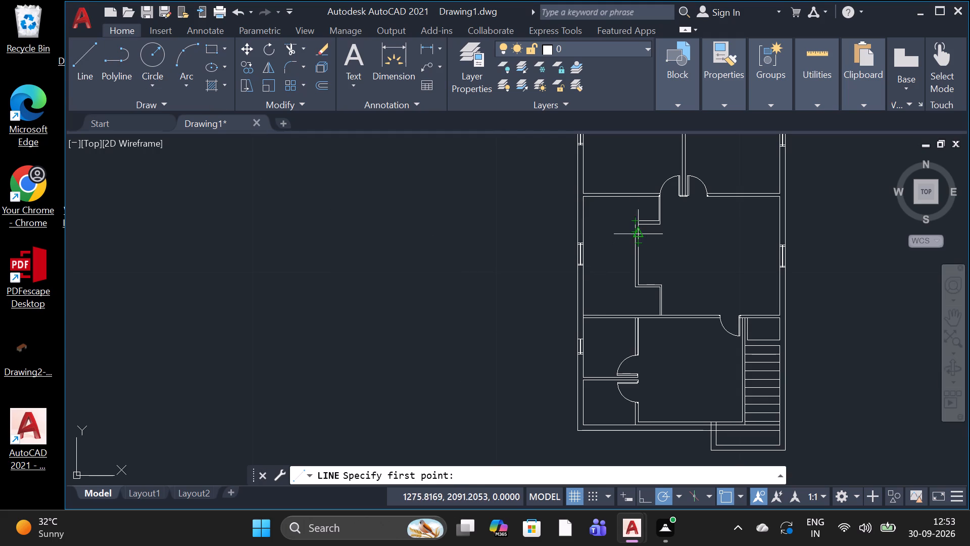
pyautogui.press('Escape')
pyautogui.click(684, 223)
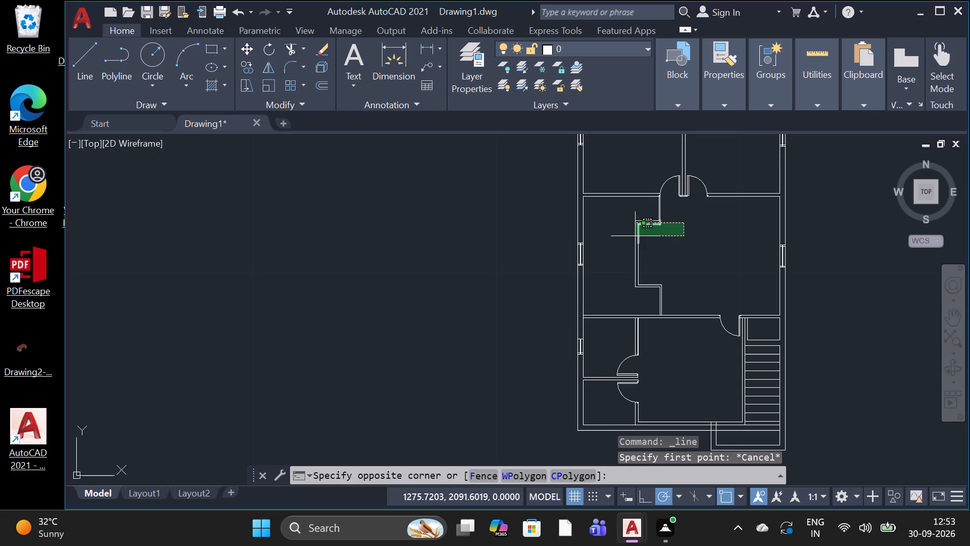
pyautogui.click(623, 292)
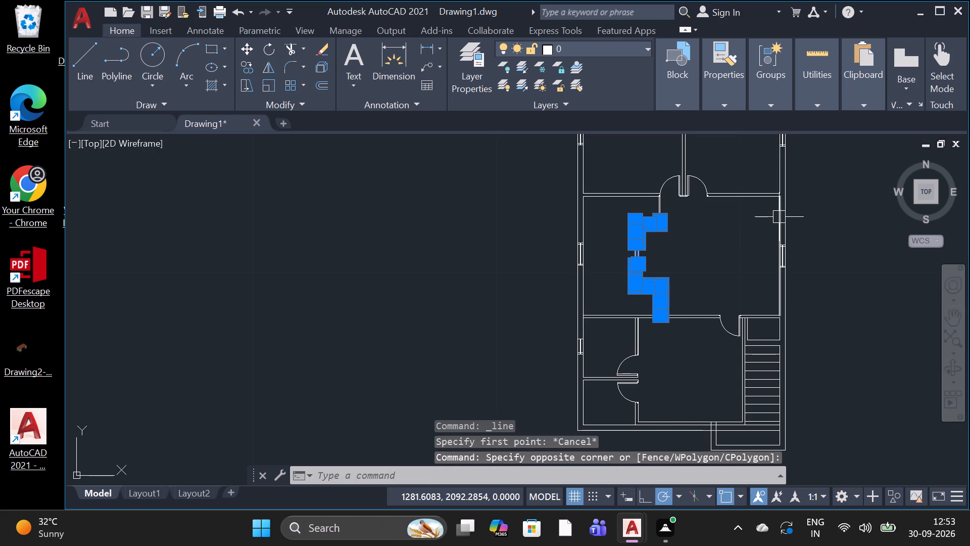
pyautogui.press('Delete')
pyautogui.click(702, 227)
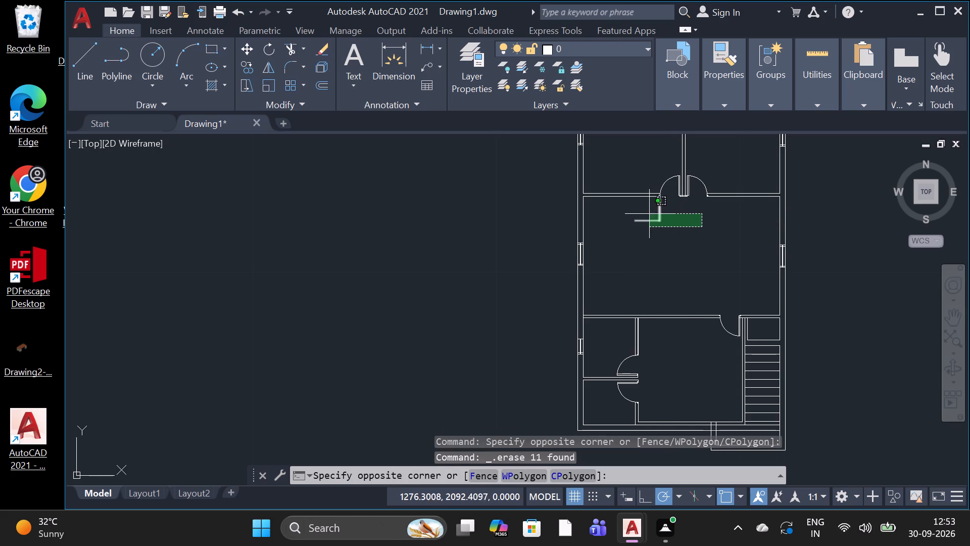
pyautogui.click(642, 210)
pyautogui.press('Delete')
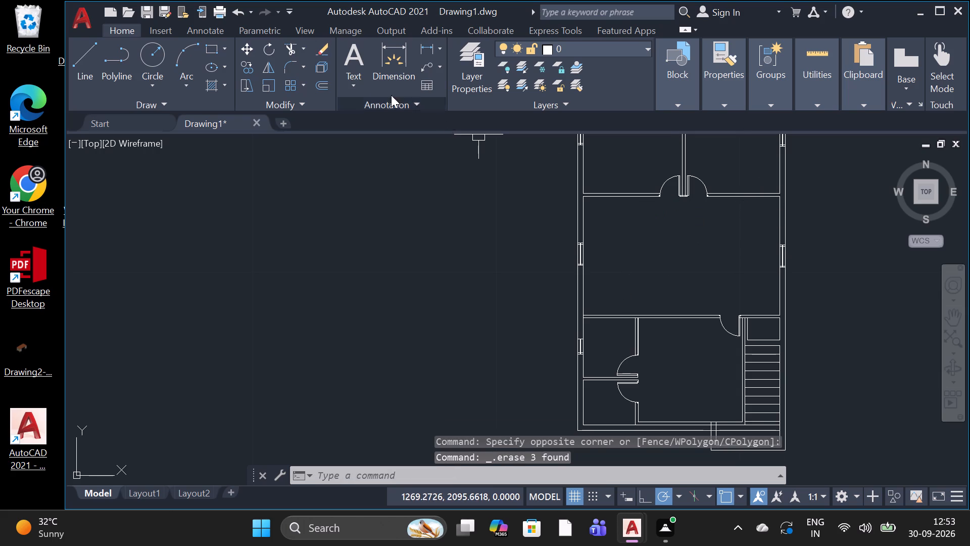
# Draw a vertical line from the upper wall's midpoint to the cross wall, back up about 3.56, across about 1.58, and up to the door jamb.
pyautogui.click(90, 71)
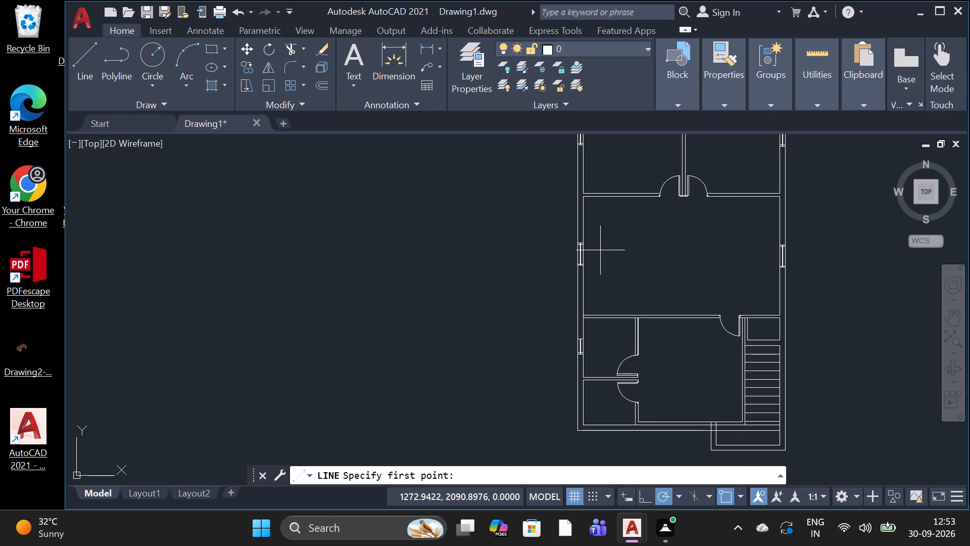
pyautogui.click(623, 204)
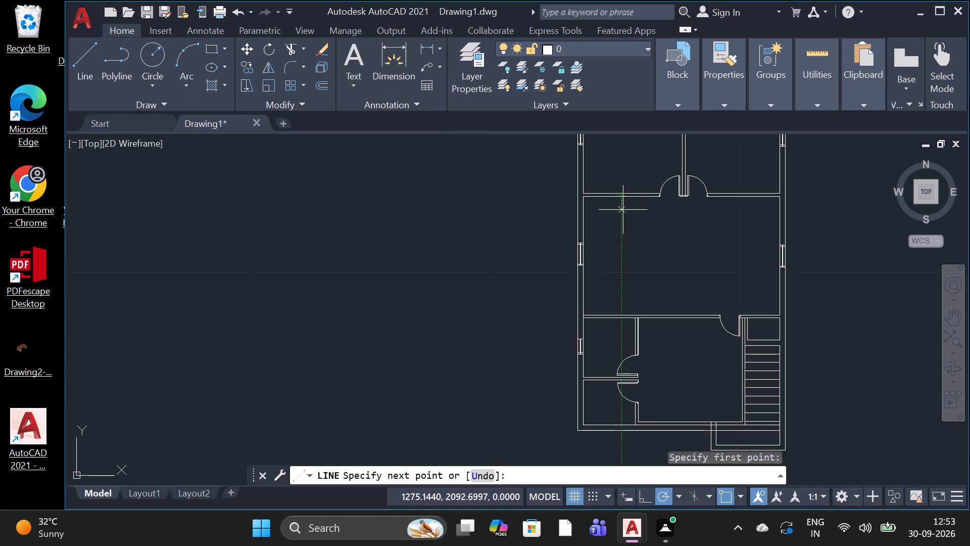
pyautogui.click(625, 310)
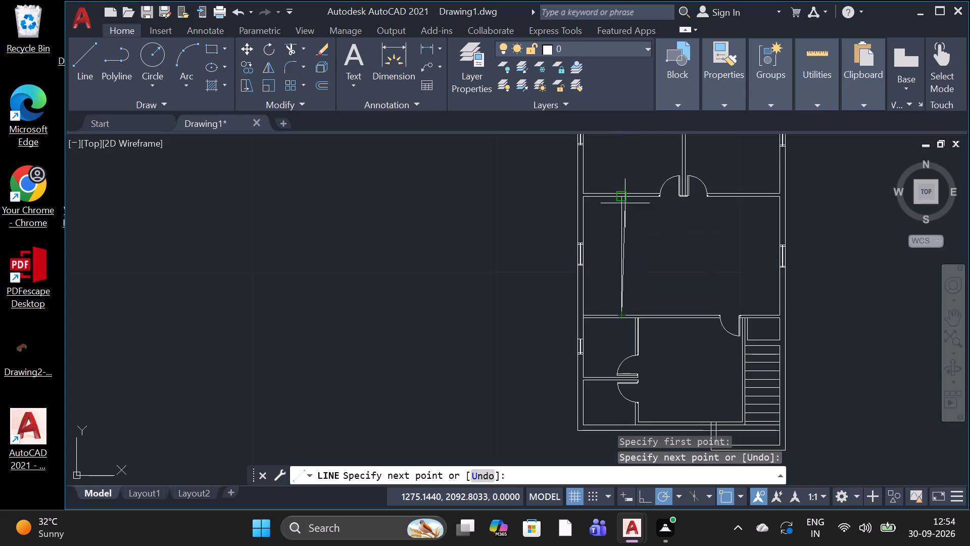
pyautogui.click(623, 229)
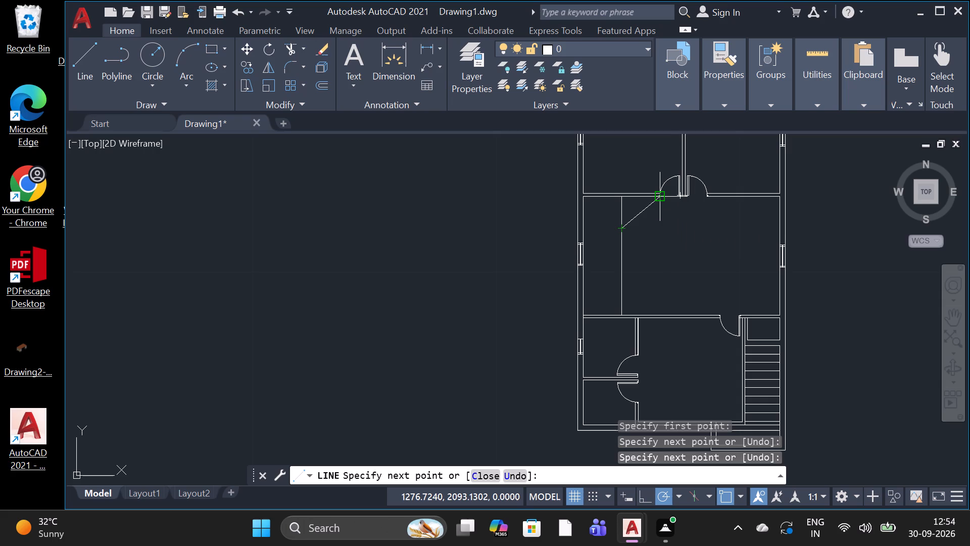
pyautogui.click(661, 223)
pyautogui.click(664, 197)
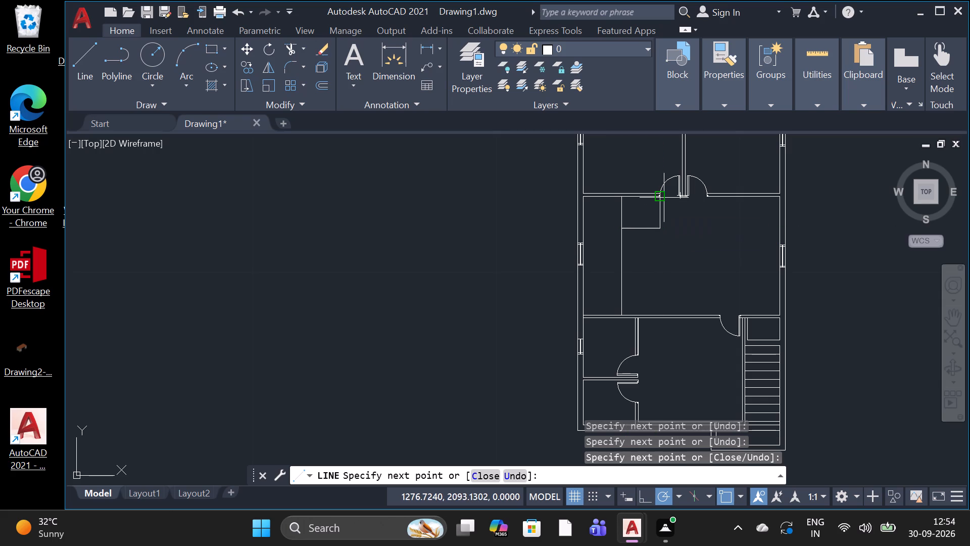
pyautogui.press('Escape')
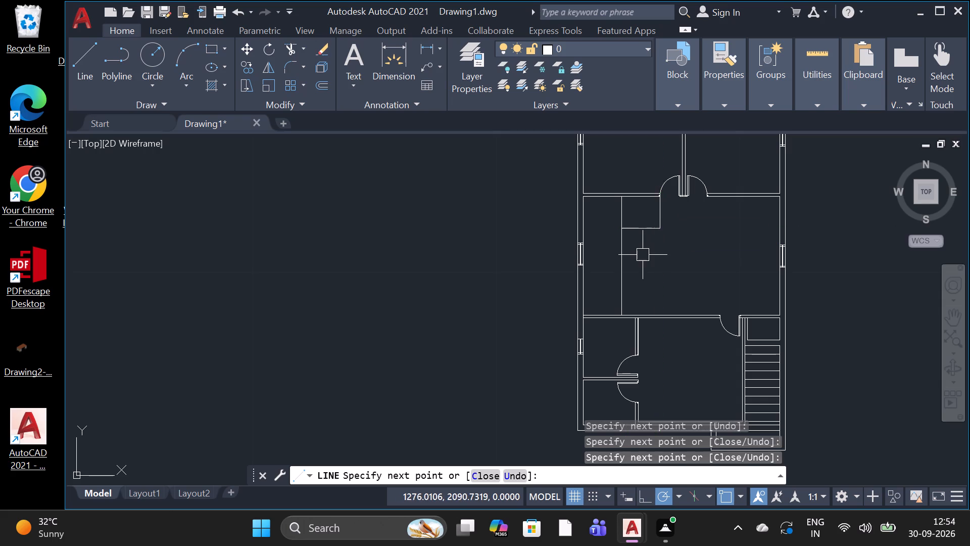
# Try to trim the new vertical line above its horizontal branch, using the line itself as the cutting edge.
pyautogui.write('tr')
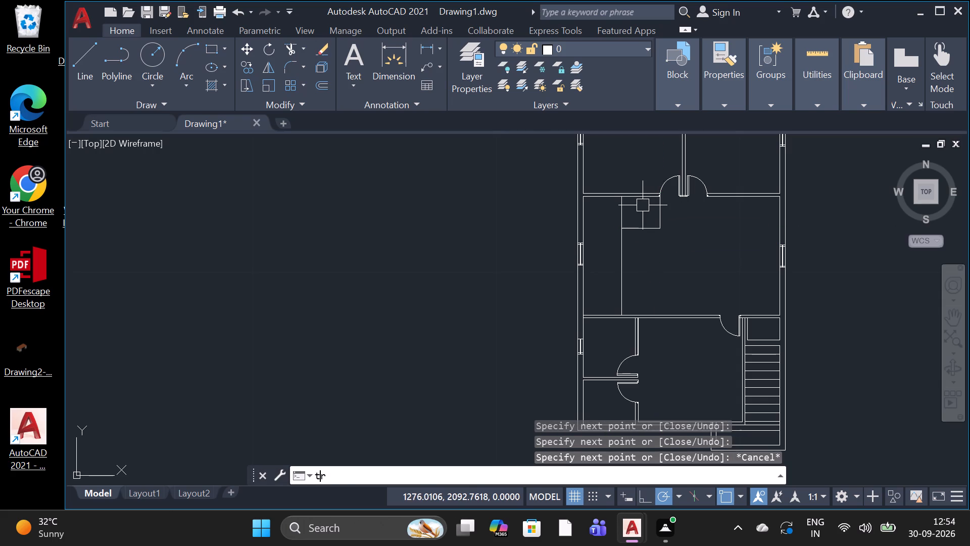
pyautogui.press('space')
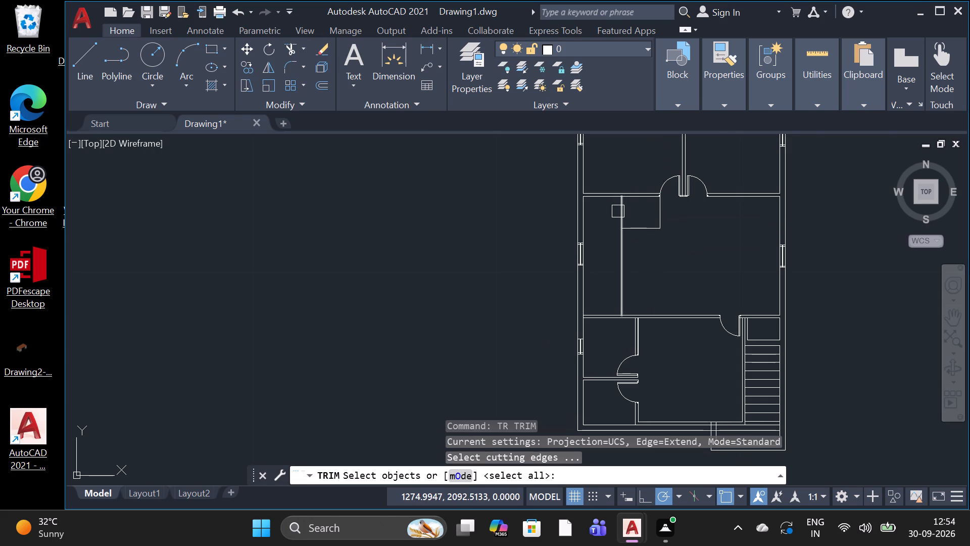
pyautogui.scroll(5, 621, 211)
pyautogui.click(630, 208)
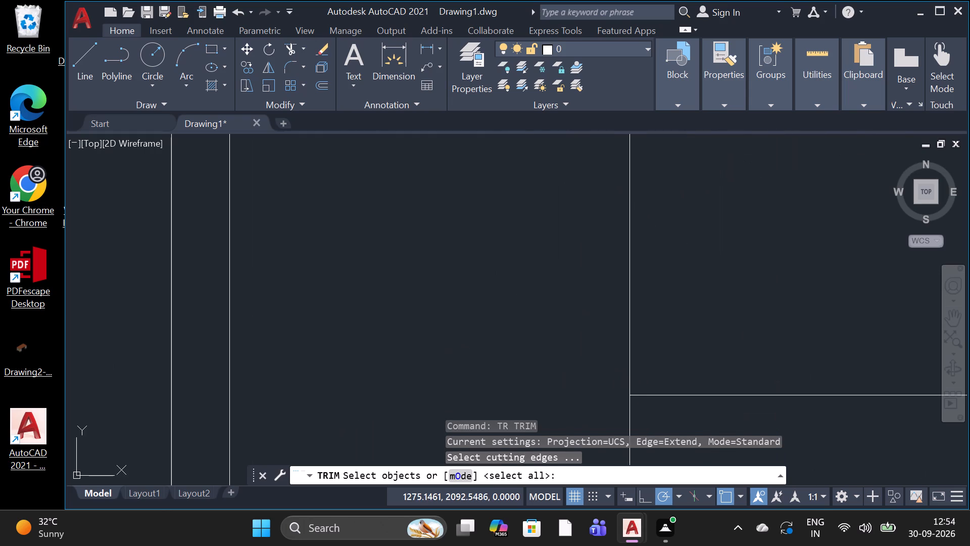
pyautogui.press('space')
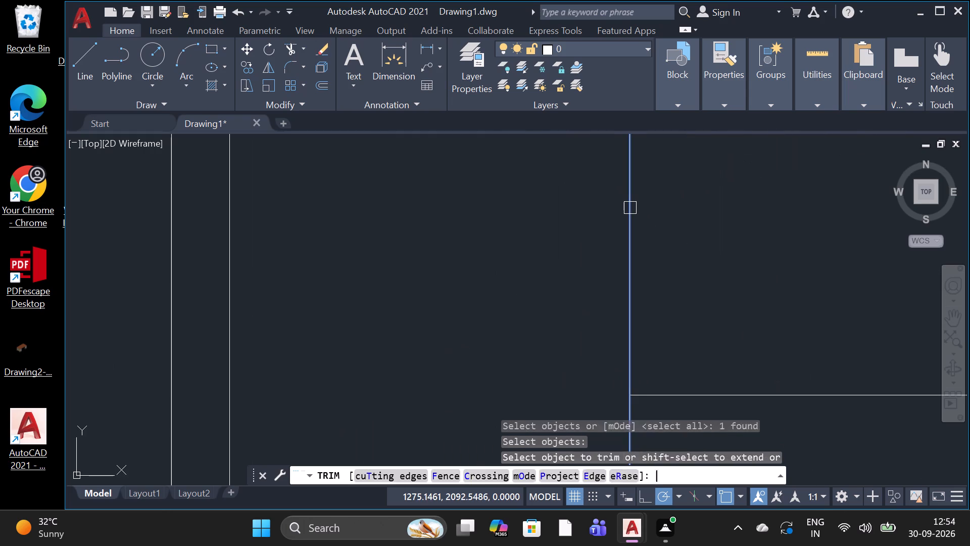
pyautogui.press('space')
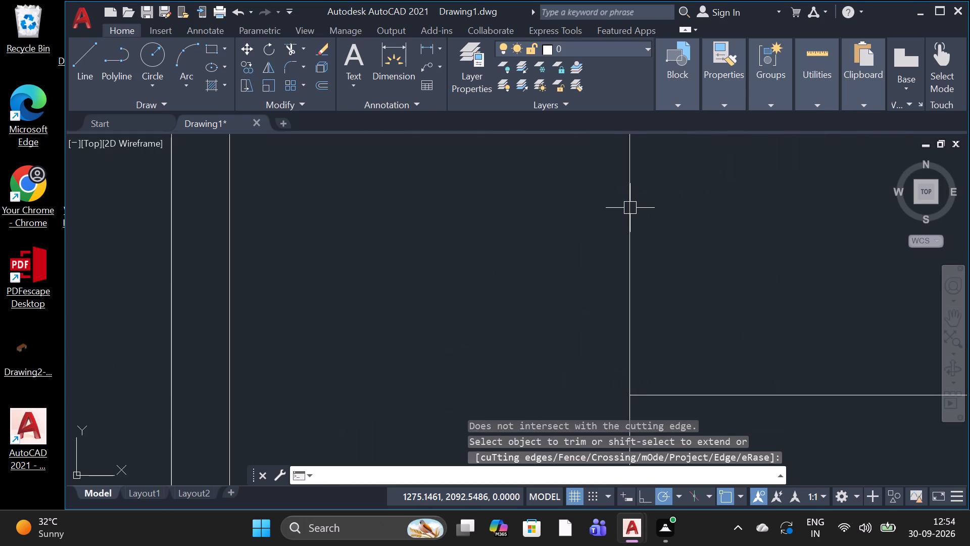
# Draw the lower branch from the vertical line's midpoint about 1.58 across, aligned with the upper branch's end, and down to the cross wall.
pyautogui.scroll(-6, 630, 208)
pyautogui.scroll(1, 645, 279)
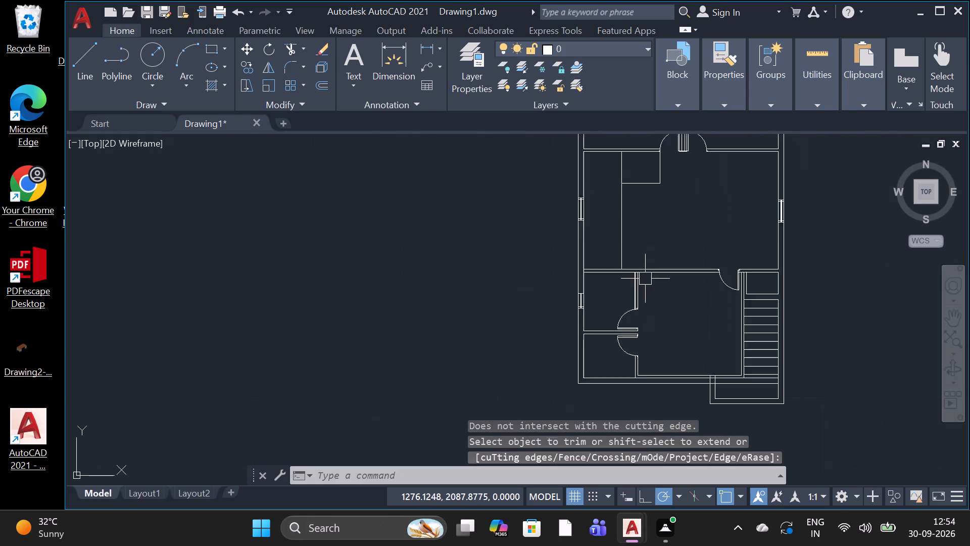
pyautogui.scroll(1, 645, 279)
pyautogui.click(82, 66)
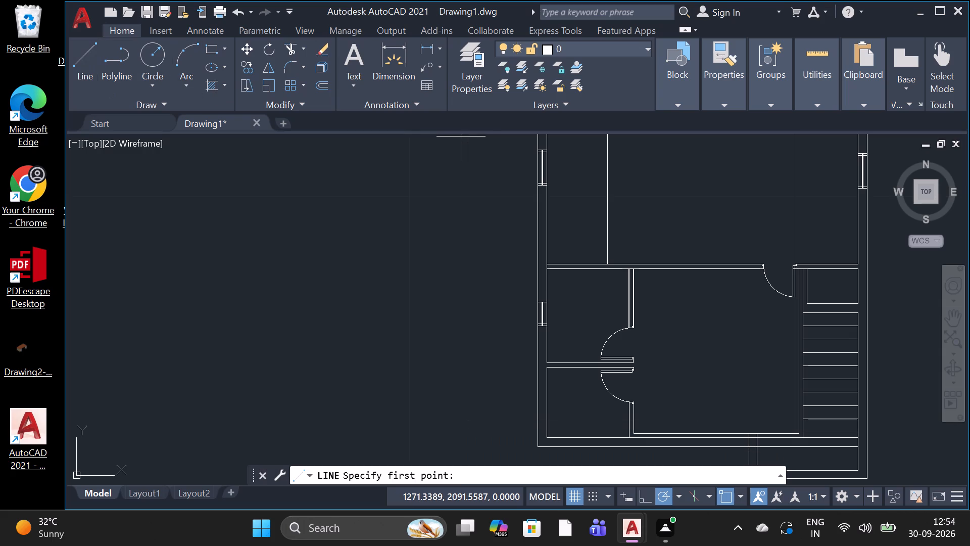
pyautogui.click(609, 196)
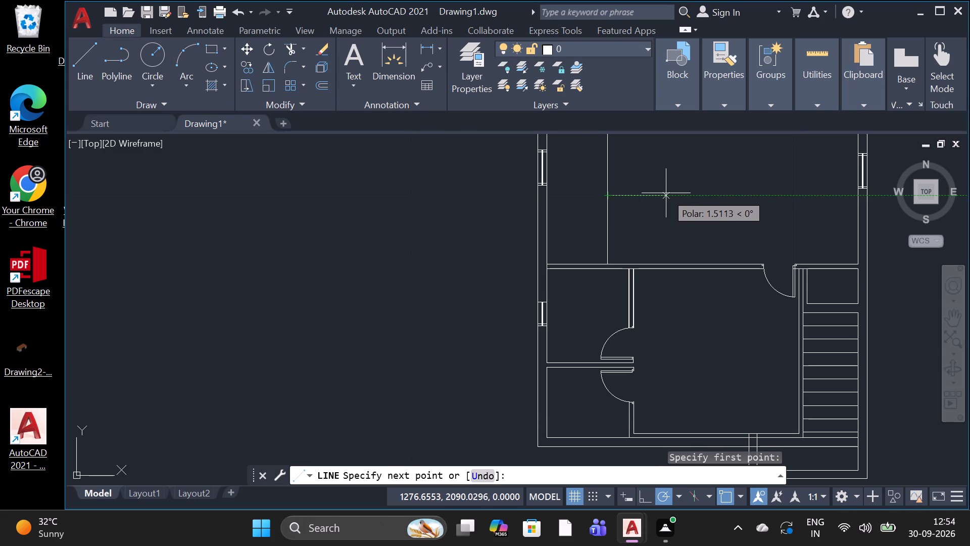
pyautogui.click(666, 193)
pyautogui.scroll(-2, 668, 212)
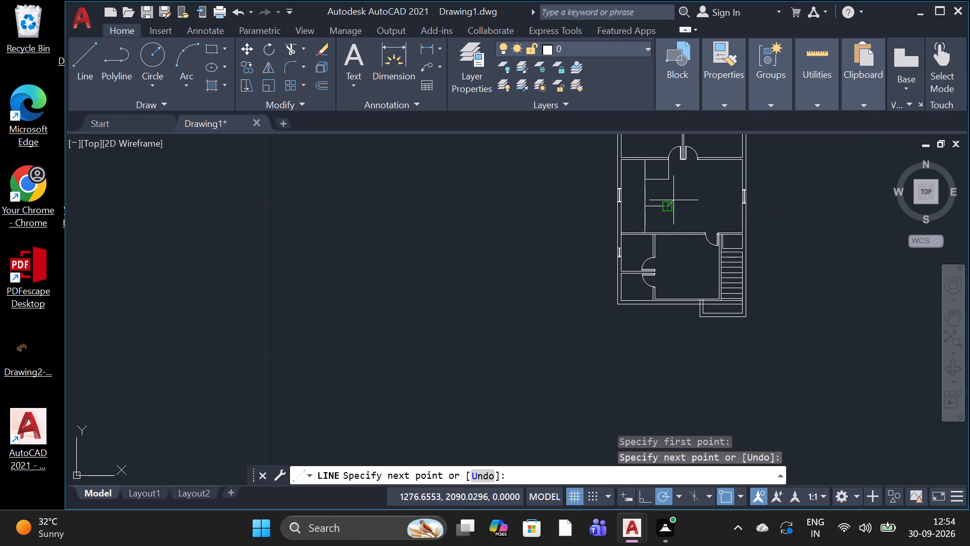
pyautogui.scroll(2, 666, 190)
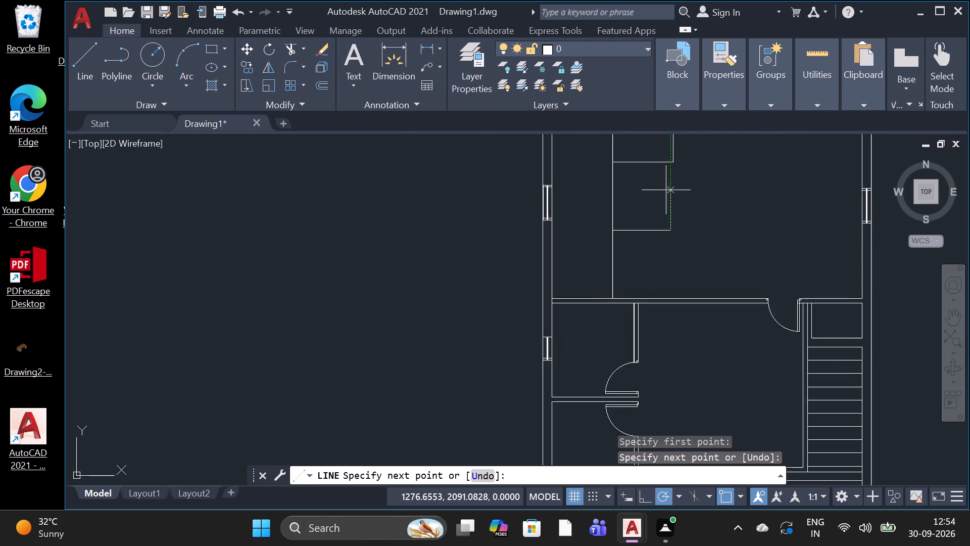
pyautogui.scroll(1, 666, 190)
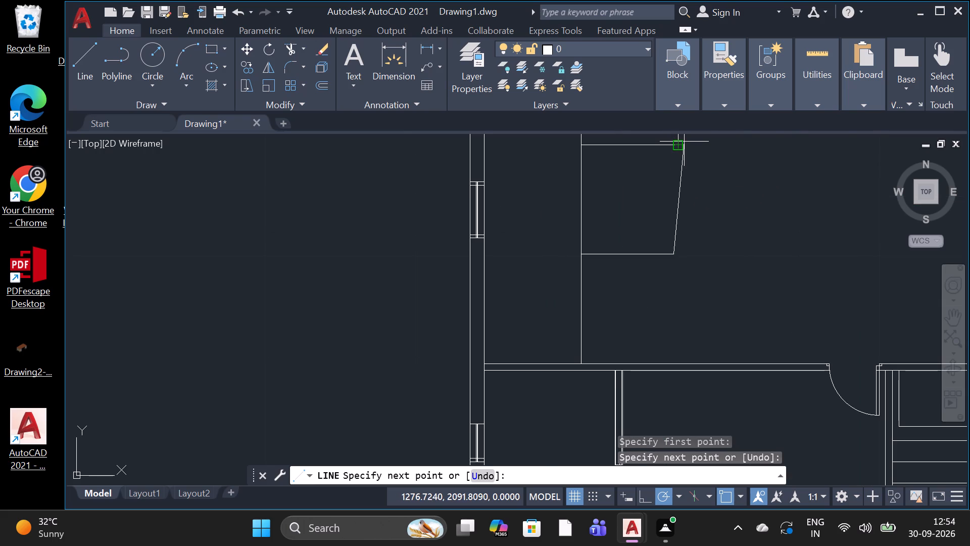
pyautogui.click(680, 252)
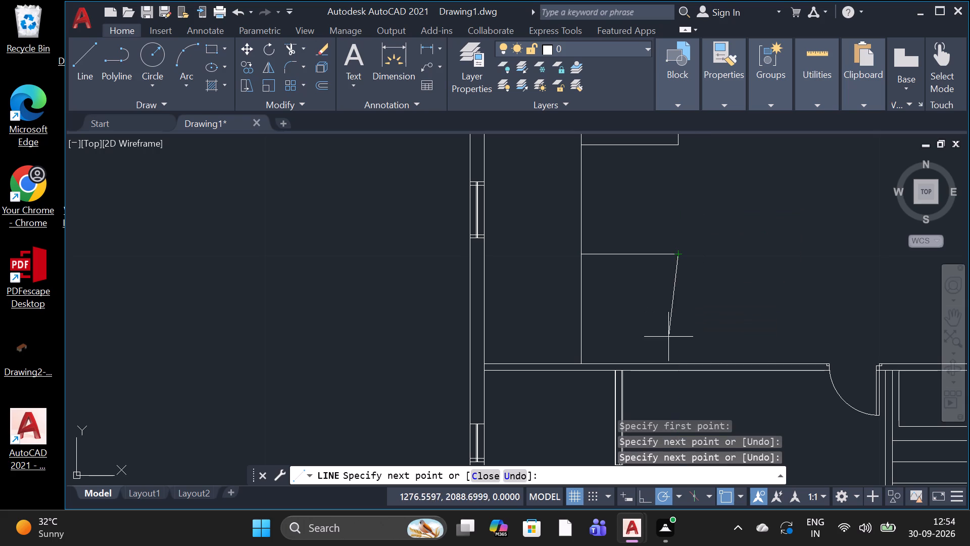
pyautogui.click(676, 365)
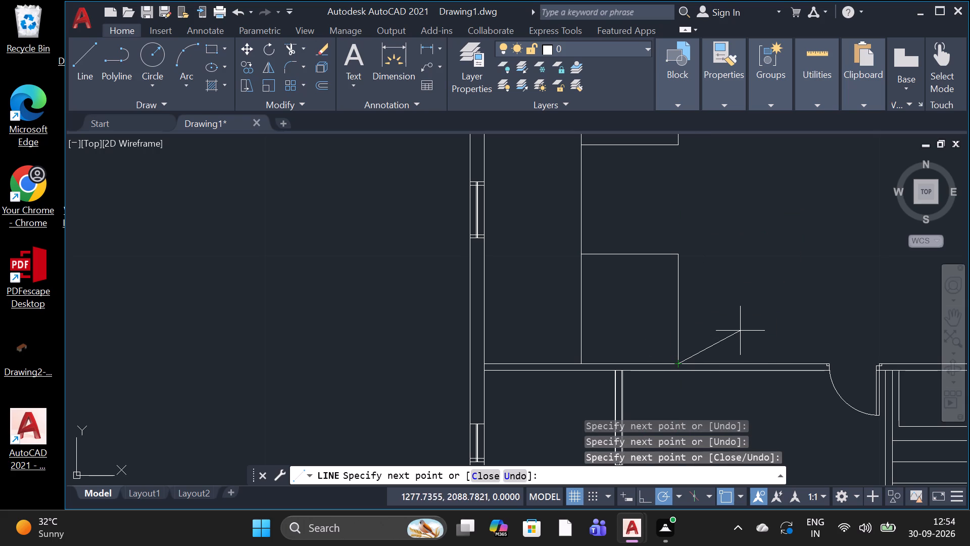
pyautogui.press('space')
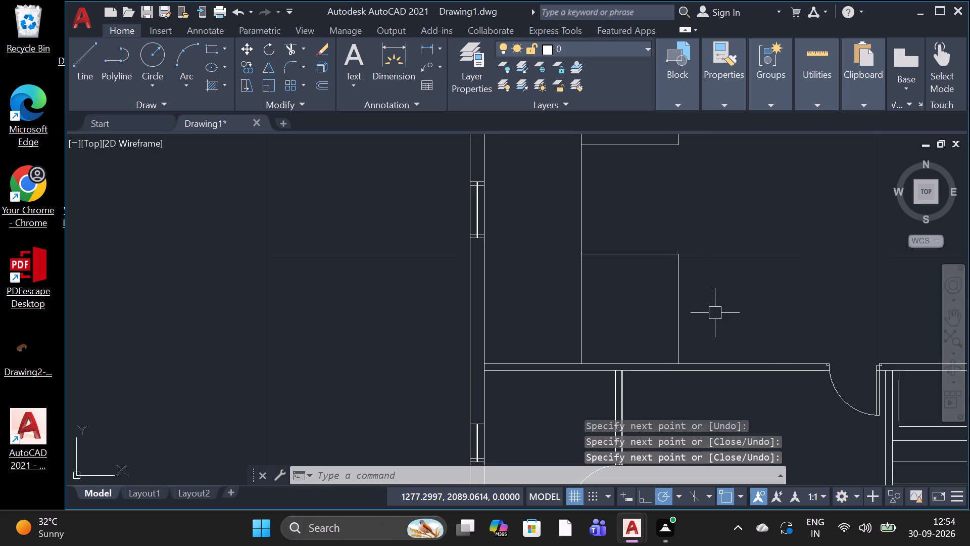
# Trim the vertical line's excess below the lower branch and above the upper branch, leaving a single recessed partition outline.
pyautogui.write('tr')
pyautogui.press('space')
pyautogui.press('space')
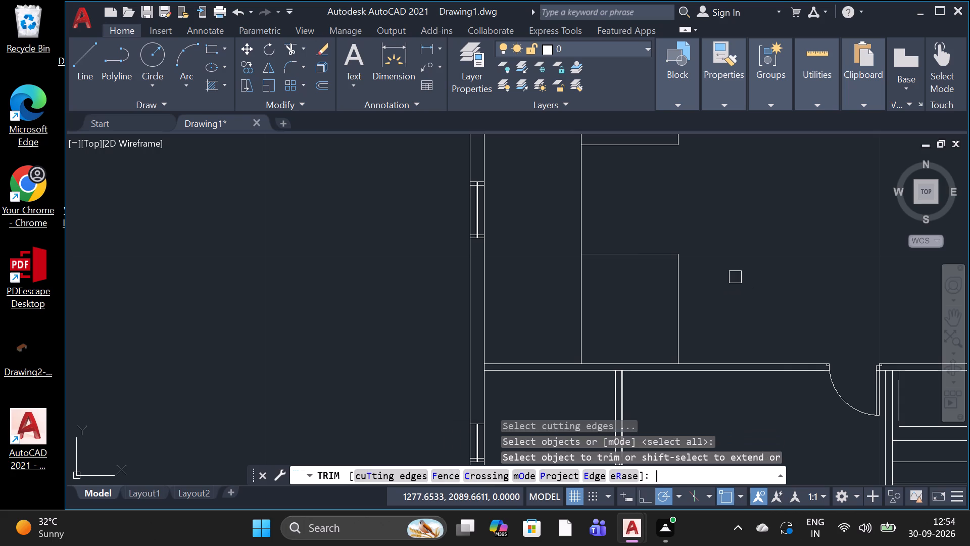
pyautogui.click(581, 305)
pyautogui.click(581, 305)
pyautogui.scroll(-3, 582, 305)
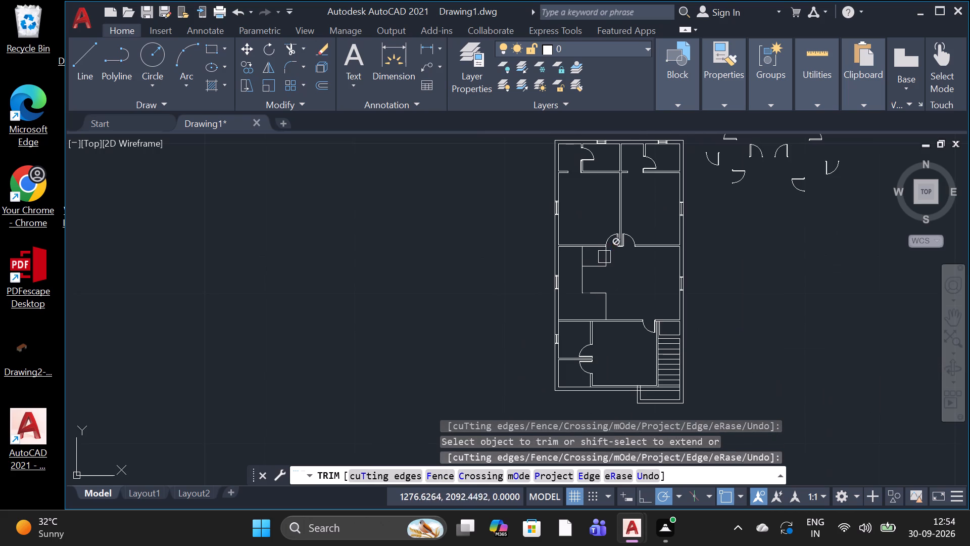
pyautogui.scroll(3, 580, 251)
pyautogui.click(594, 263)
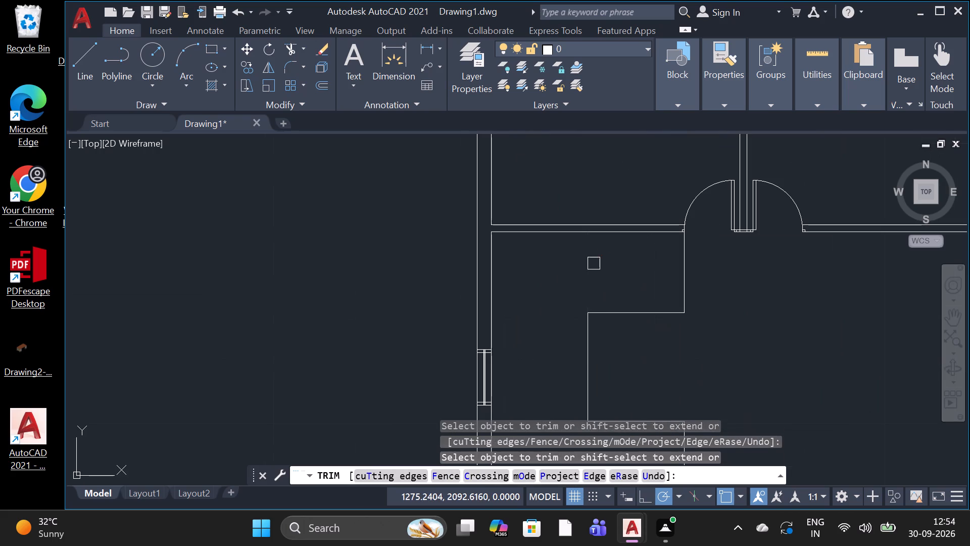
pyautogui.scroll(-2, 599, 261)
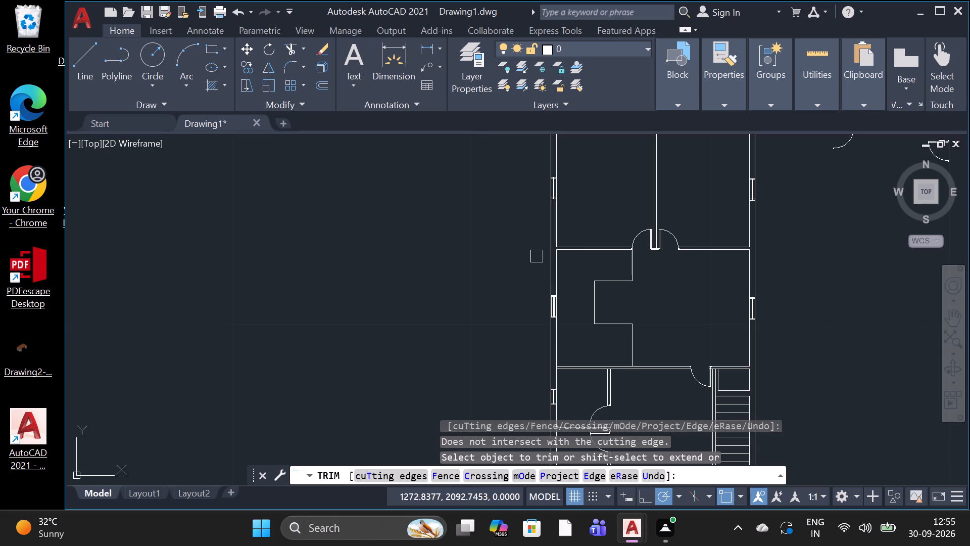
pyautogui.press('Escape')
# Draw a parallel outline outside the recessed partition from the upper wall: about 1.10 down, 1.60 toward the window, and 2.19 down.
pyautogui.click(83, 73)
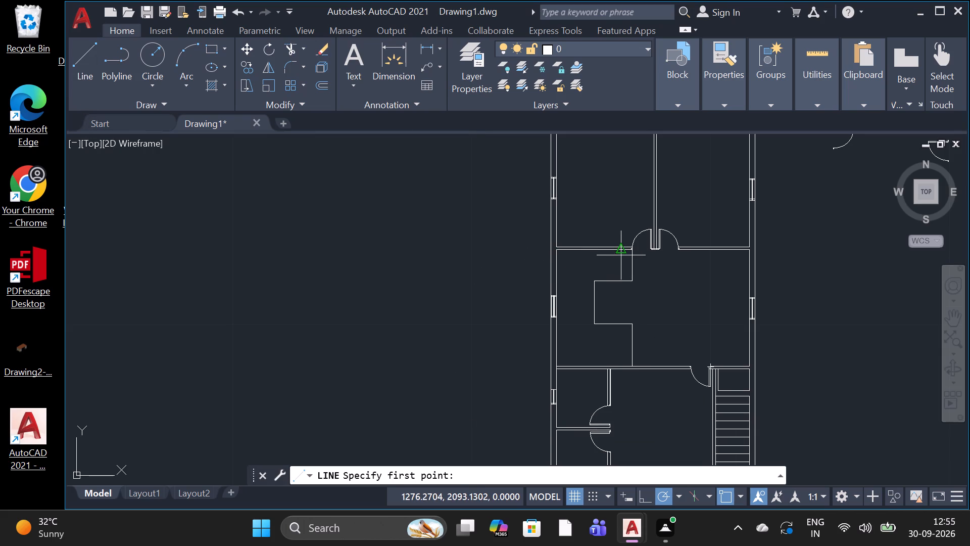
pyautogui.scroll(2, 627, 252)
pyautogui.click(635, 249)
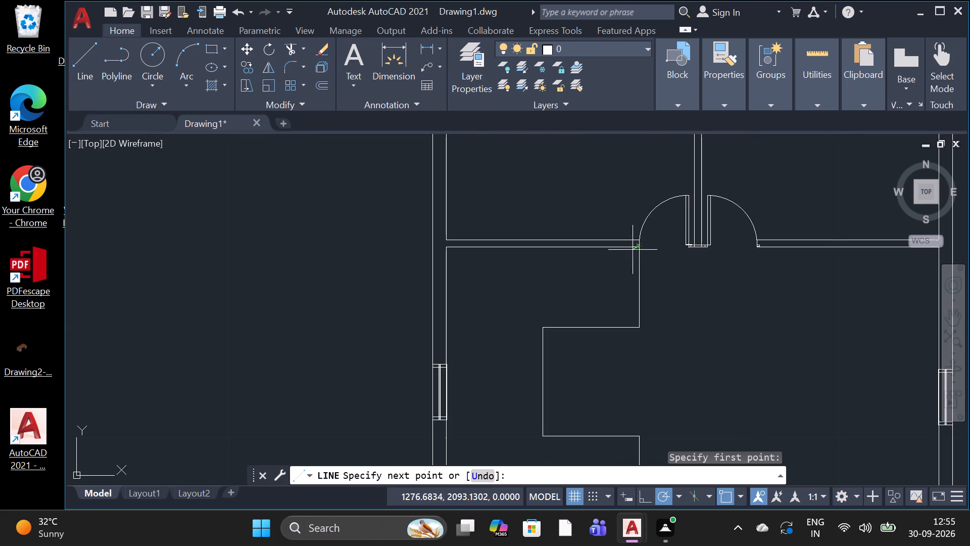
pyautogui.click(626, 252)
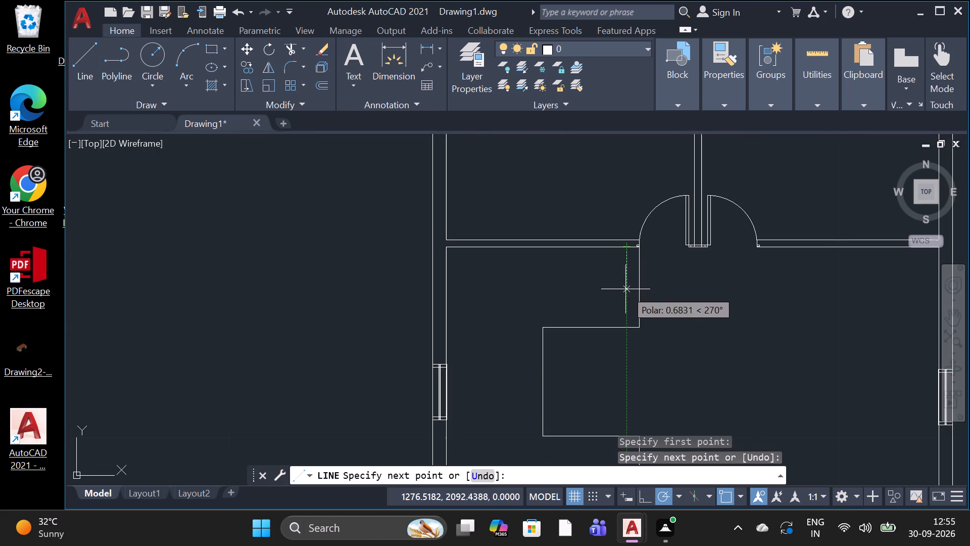
pyautogui.click(629, 314)
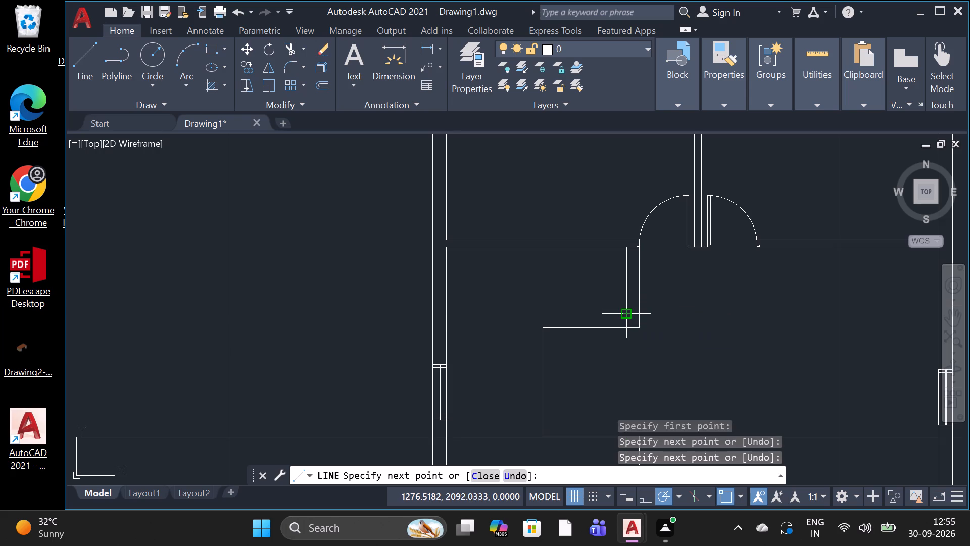
pyautogui.click(529, 318)
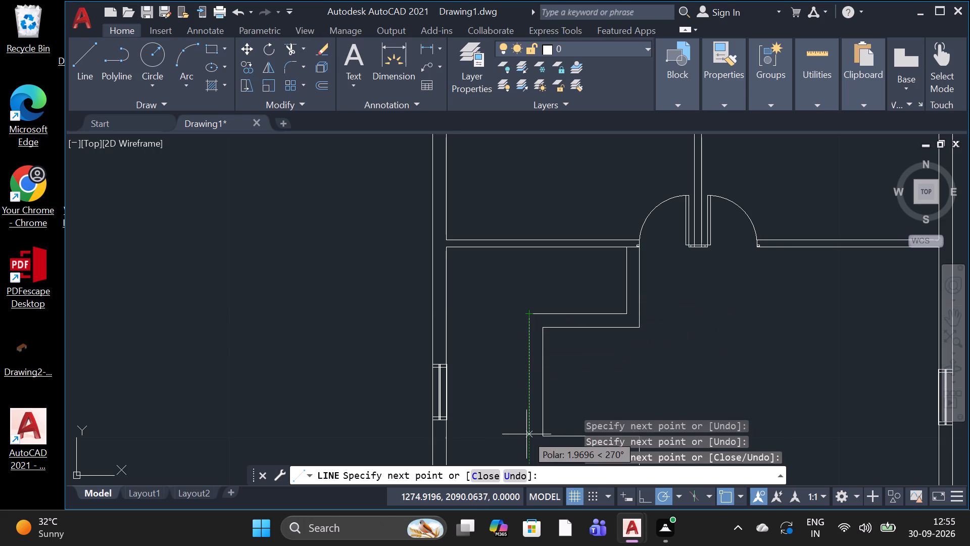
pyautogui.click(530, 448)
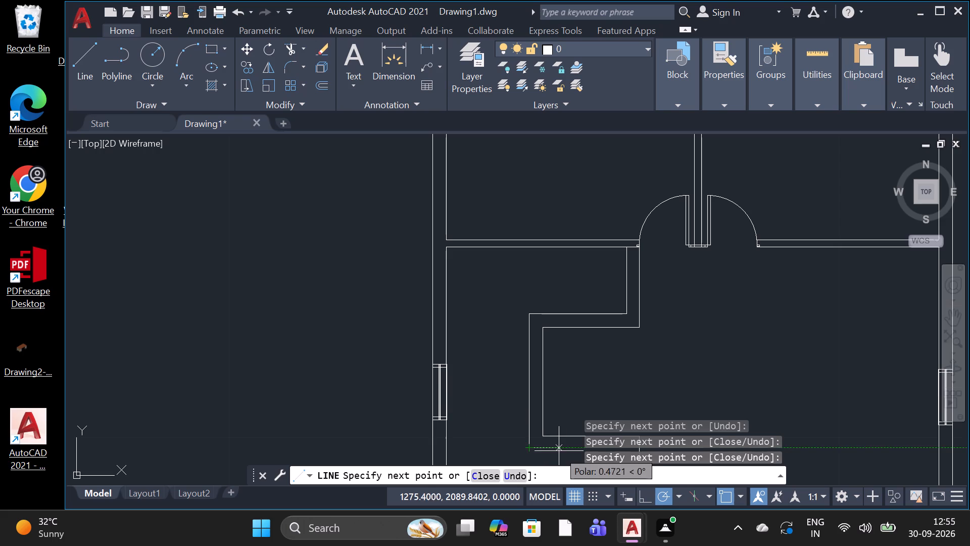
# Continue the parallel outline about 1.52 back below the partition's lower branch, and straight down to the cross wall.
pyautogui.scroll(-4, 560, 451)
pyautogui.scroll(2, 562, 442)
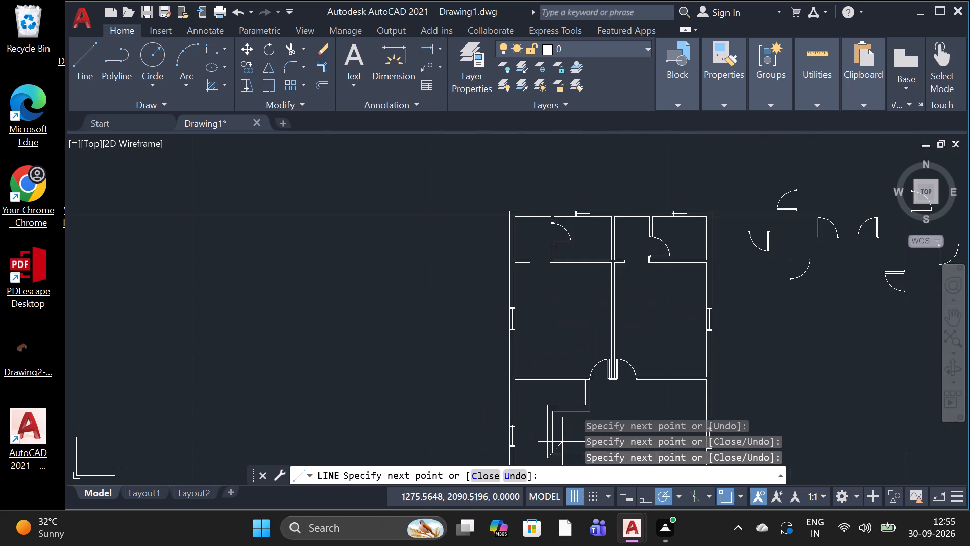
pyautogui.scroll(-4, 562, 442)
pyautogui.scroll(6, 565, 449)
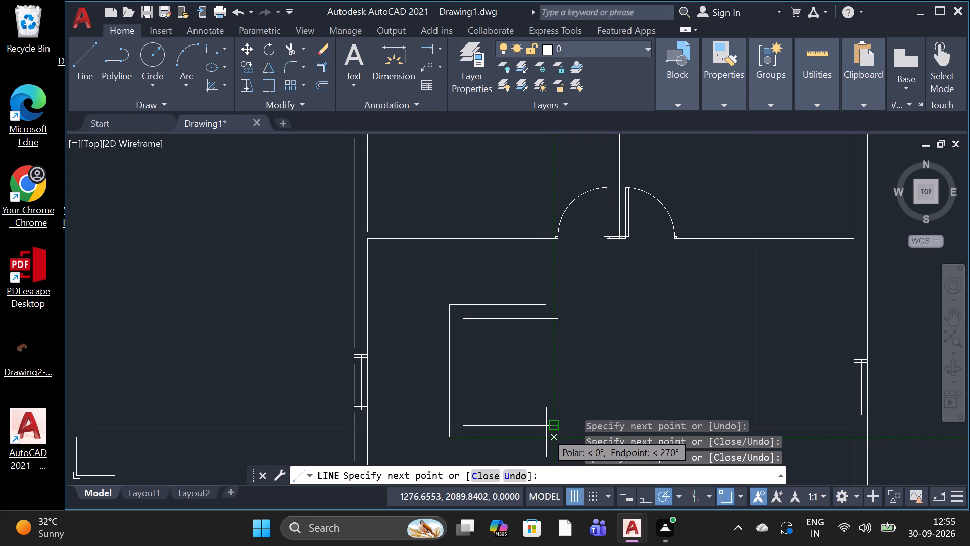
pyautogui.scroll(-1, 546, 432)
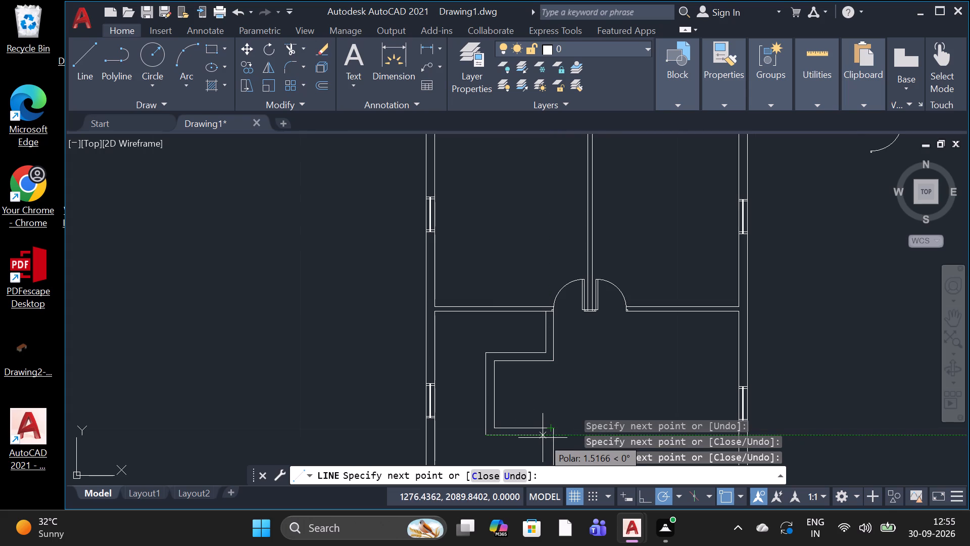
pyautogui.click(543, 438)
pyautogui.scroll(-2, 537, 463)
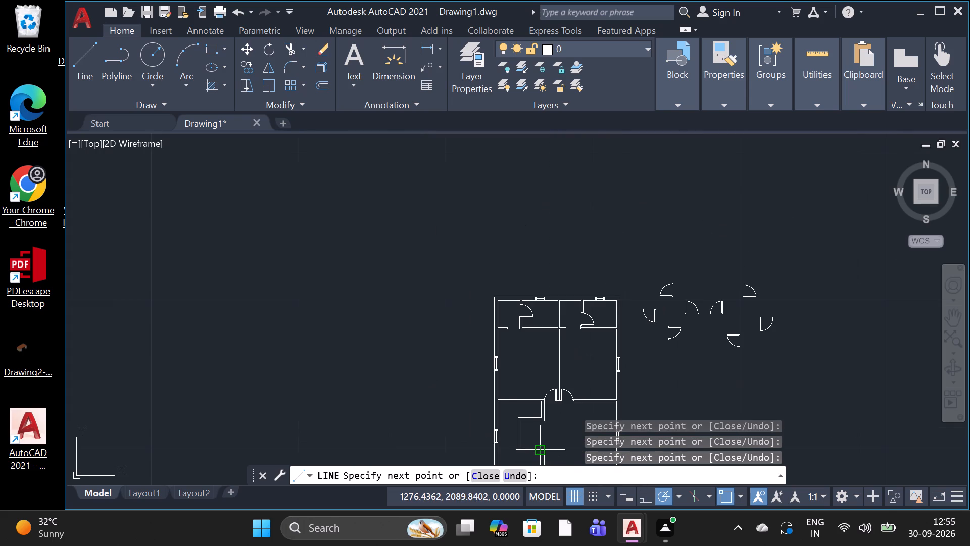
pyautogui.scroll(1, 542, 454)
pyautogui.scroll(-3, 546, 444)
pyautogui.scroll(2, 535, 449)
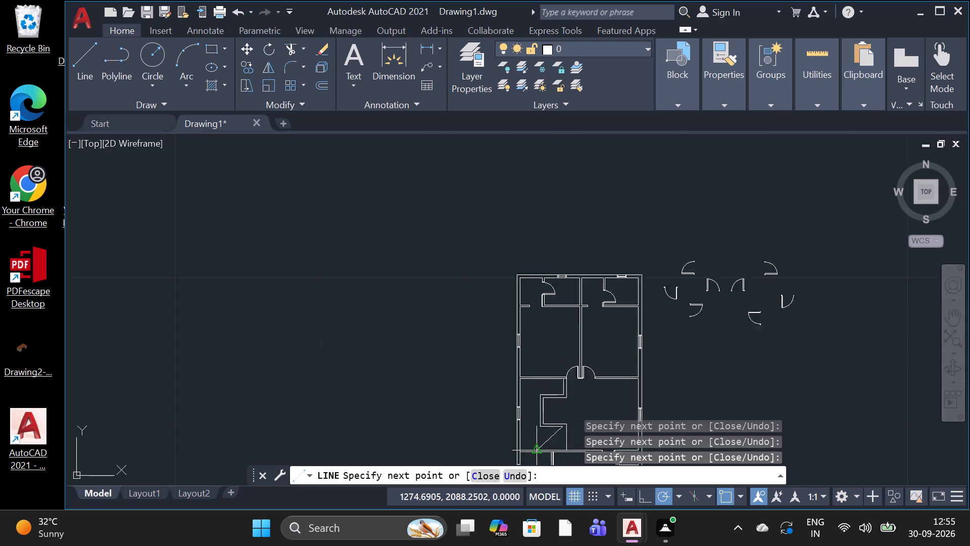
pyautogui.scroll(1, 535, 449)
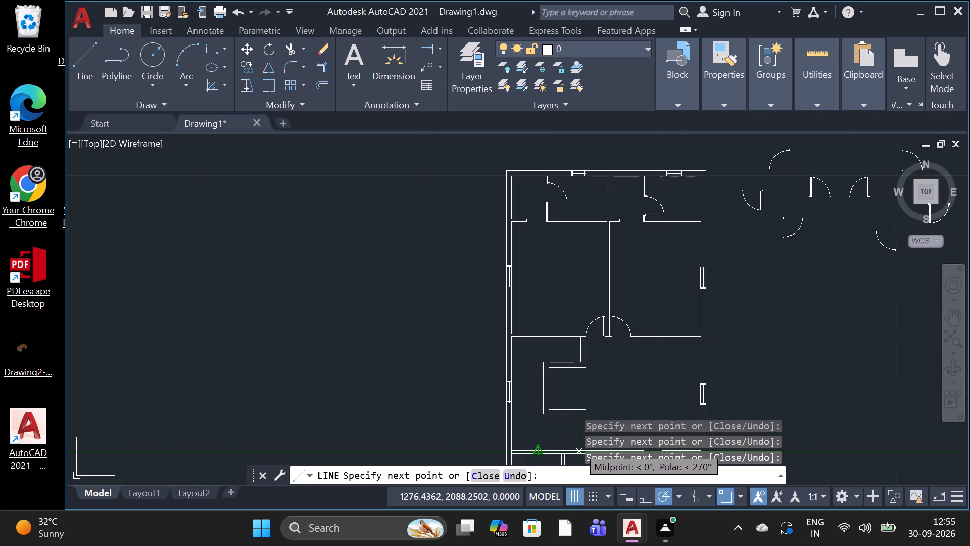
pyautogui.click(578, 446)
pyautogui.press('space')
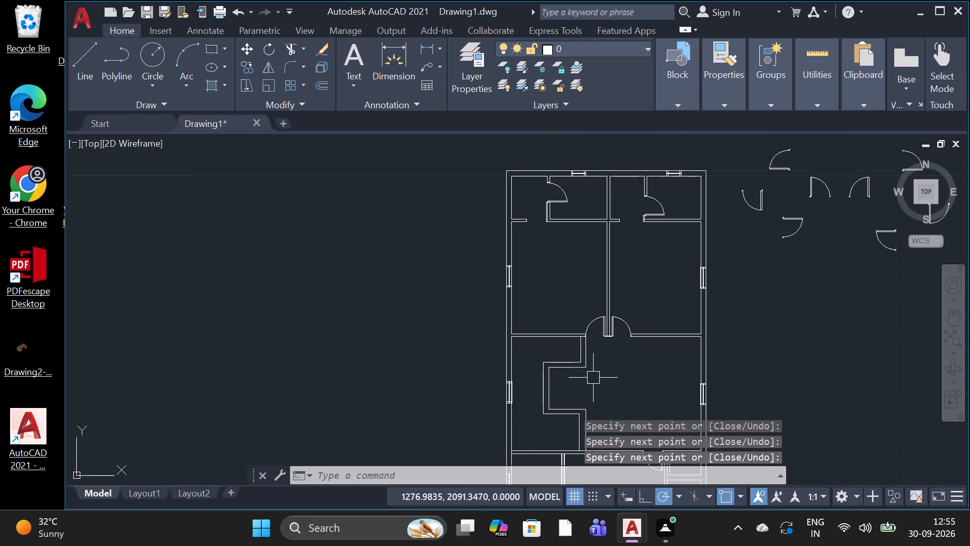
# Erase the original partition outline's lower branch, long vertical line and upper branch, keeping the new parallel outline.
pyautogui.scroll(-2, 601, 361)
pyautogui.scroll(1, 618, 377)
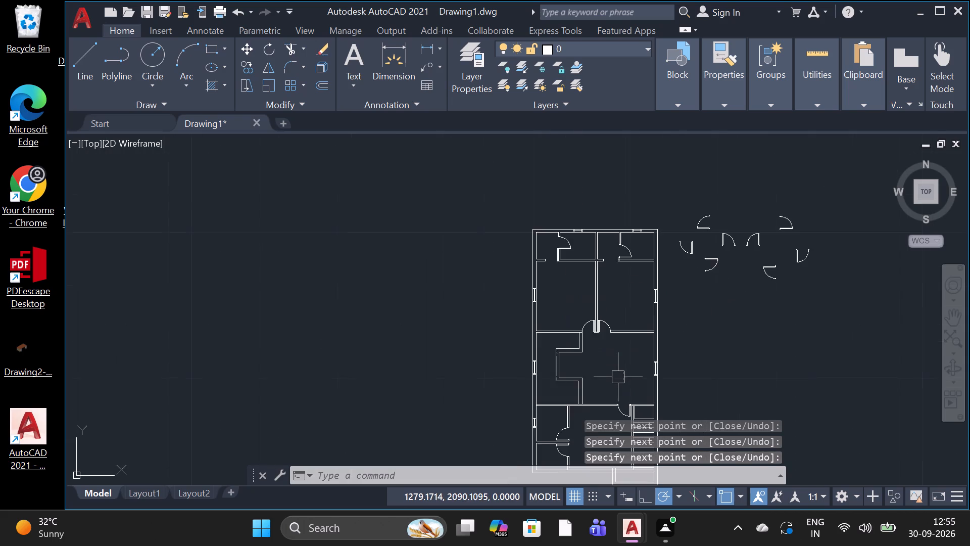
pyautogui.scroll(1, 618, 377)
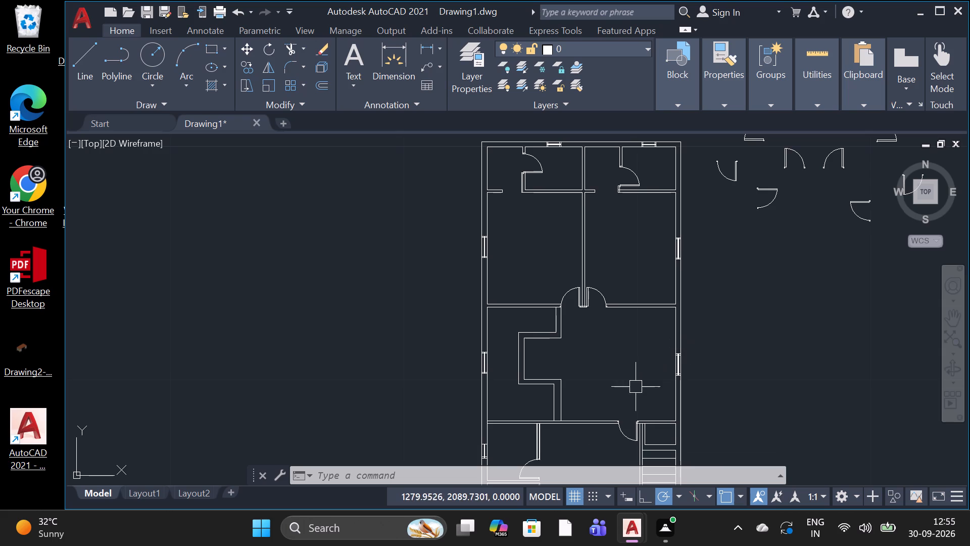
pyautogui.click(562, 379)
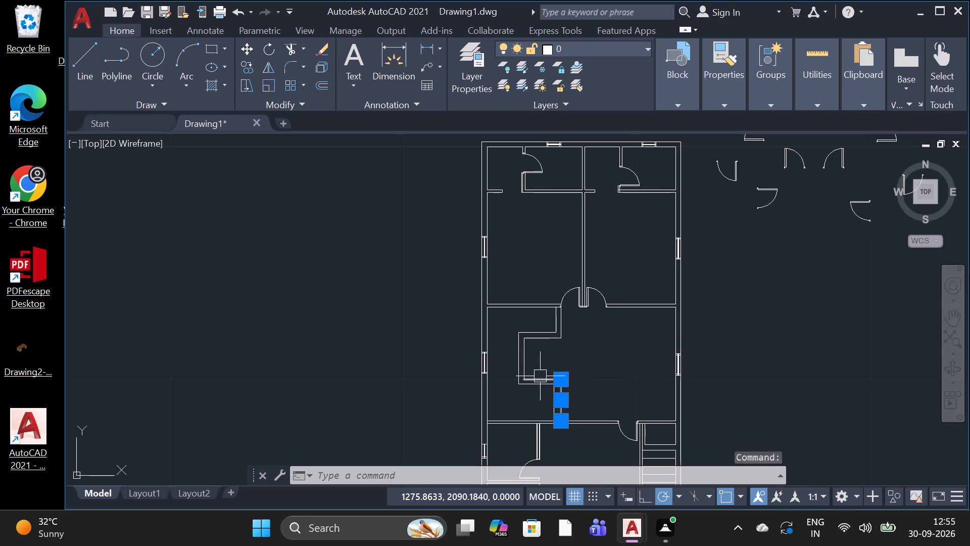
pyautogui.click(540, 376)
pyautogui.click(530, 357)
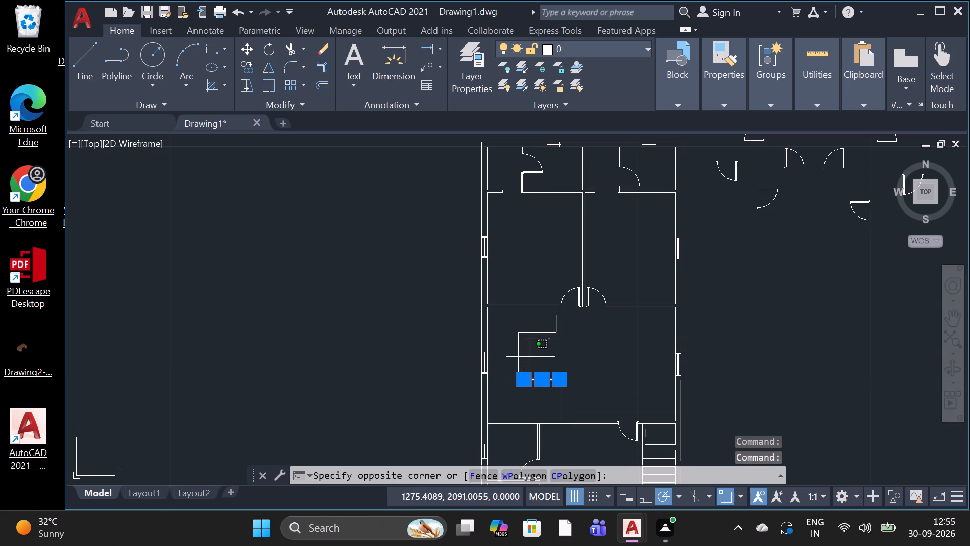
pyautogui.press('BackSpace')
pyautogui.press('Delete')
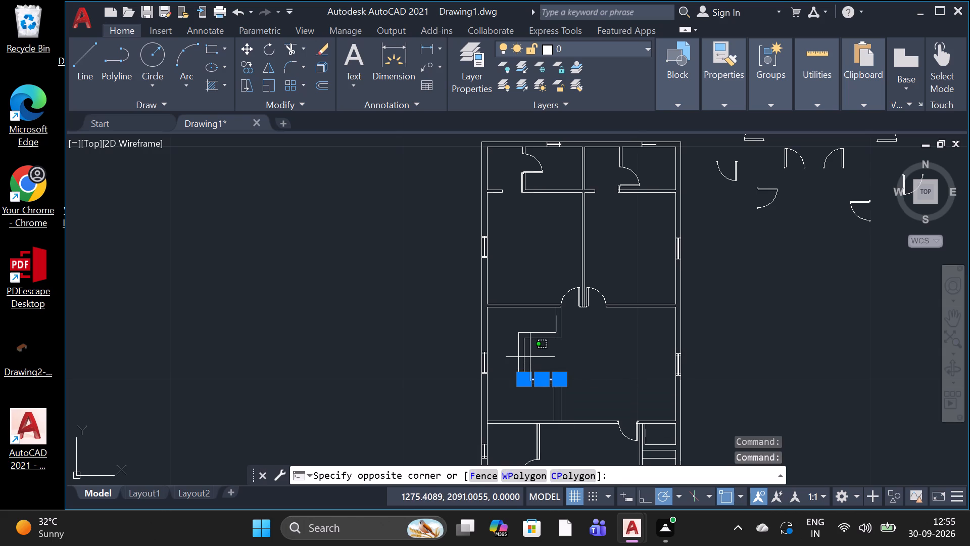
pyautogui.press('Delete')
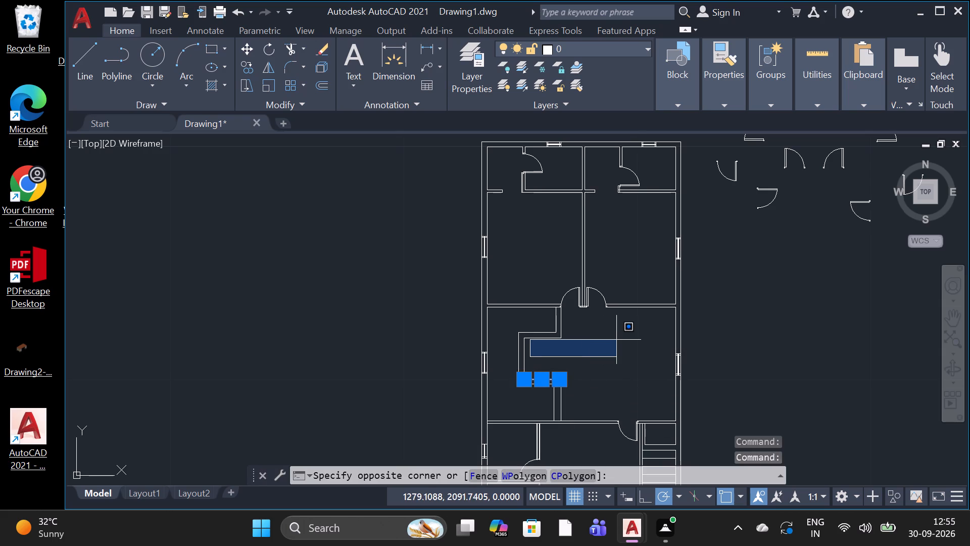
pyautogui.press('Delete')
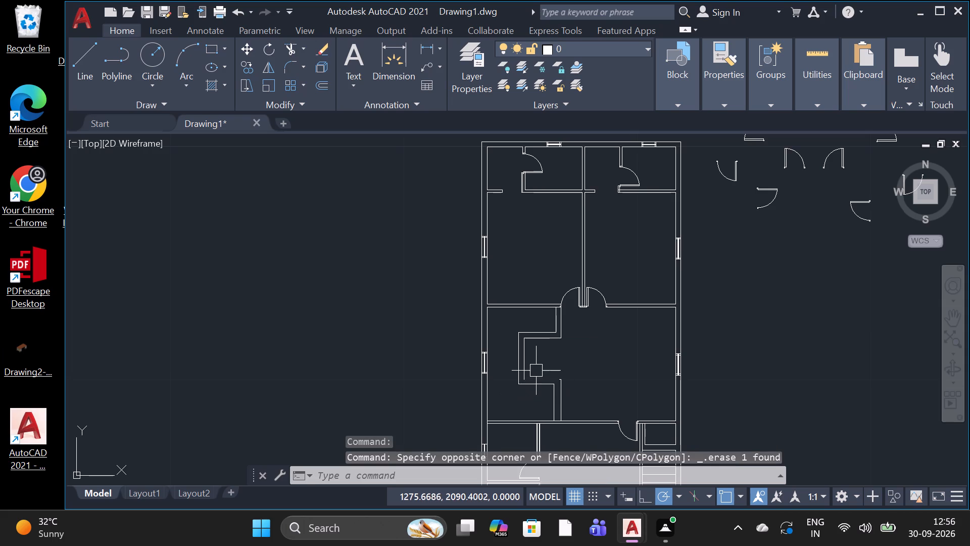
pyautogui.click(526, 369)
pyautogui.press('Delete')
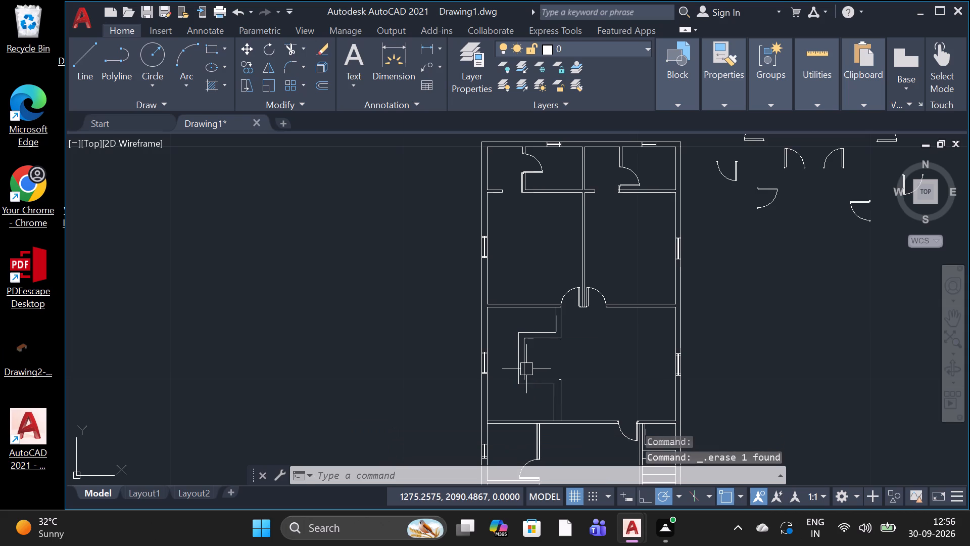
pyautogui.click(526, 369)
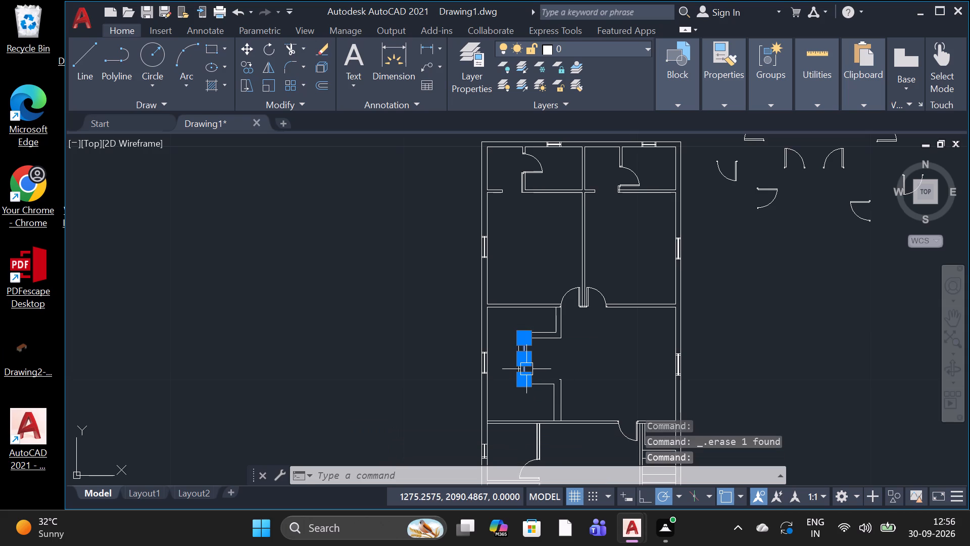
pyautogui.press('Delete')
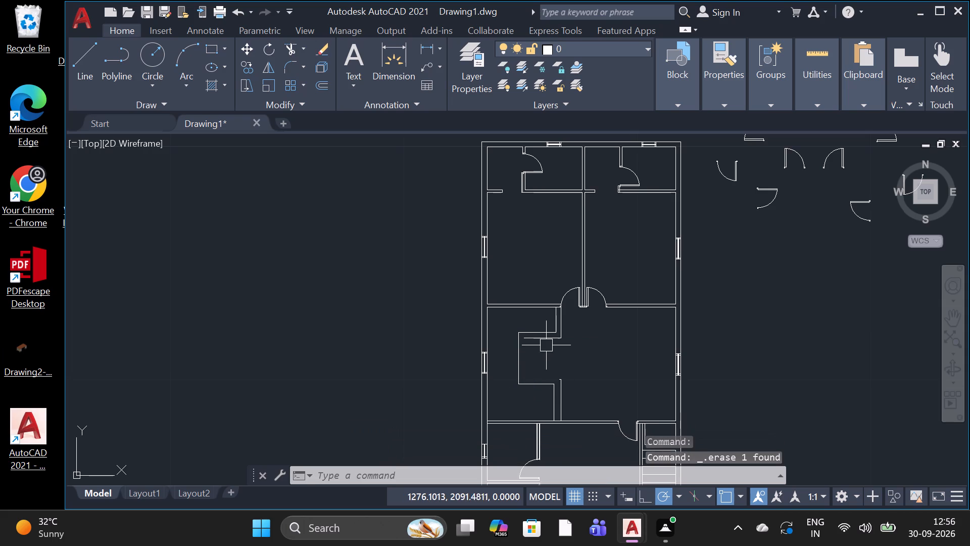
pyautogui.click(546, 342)
pyautogui.press('Delete')
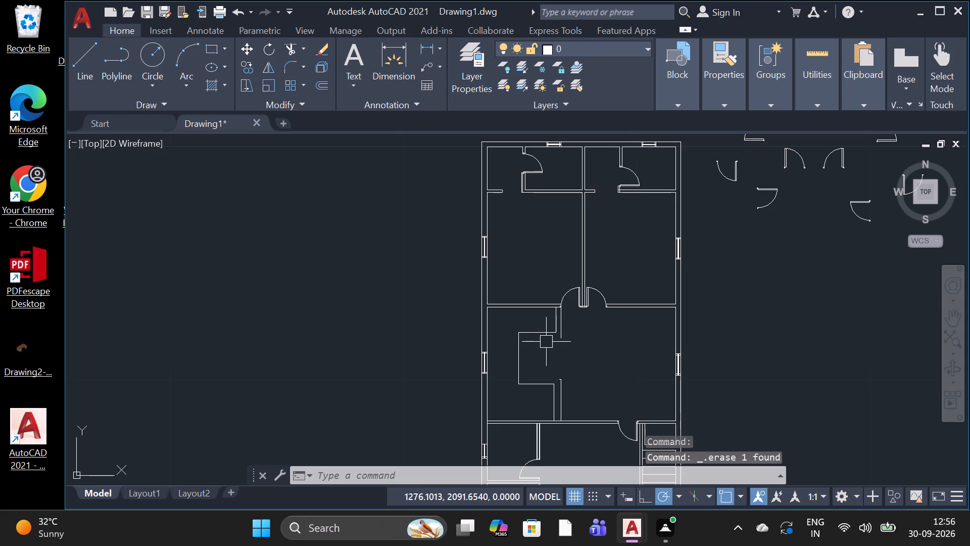
# Erase the original outline's remaining vertical segments at the door jamb and cross wall, plus the tiny leftover stub.
pyautogui.click(564, 337)
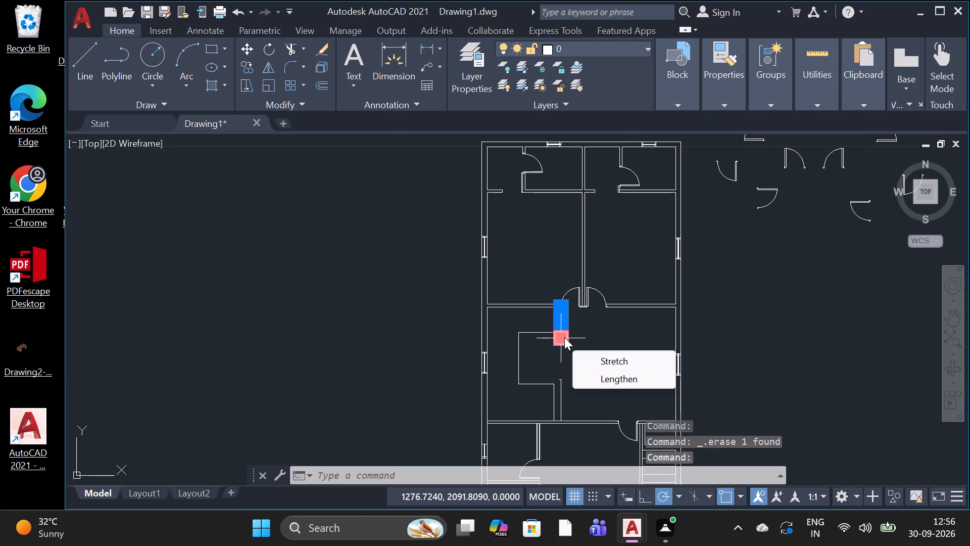
pyautogui.press('Delete')
pyautogui.press('Delete')
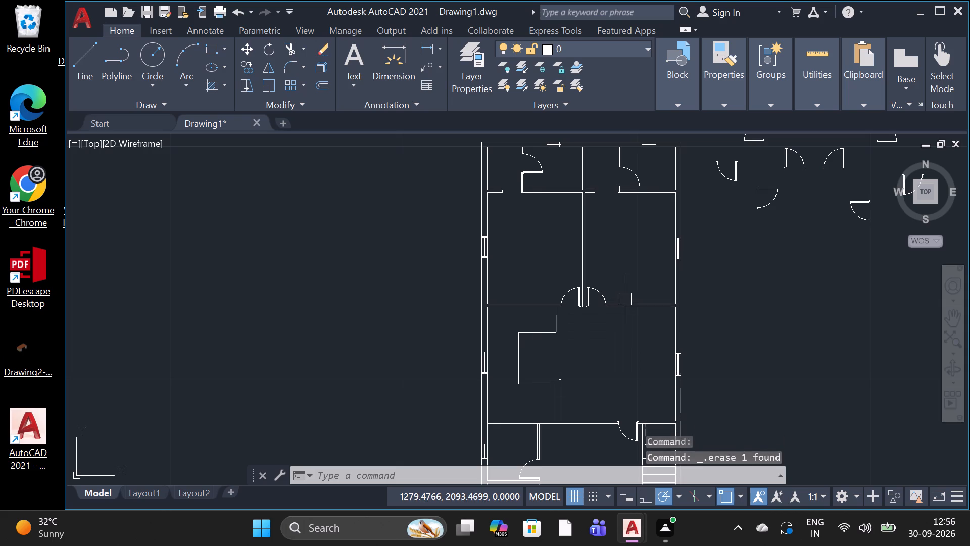
pyautogui.click(561, 378)
pyautogui.press('Delete')
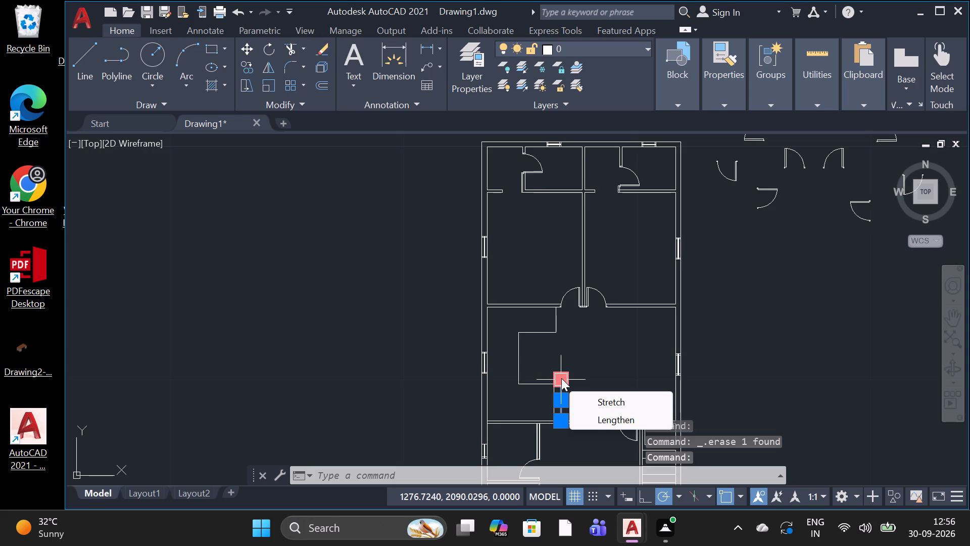
pyautogui.press('Delete')
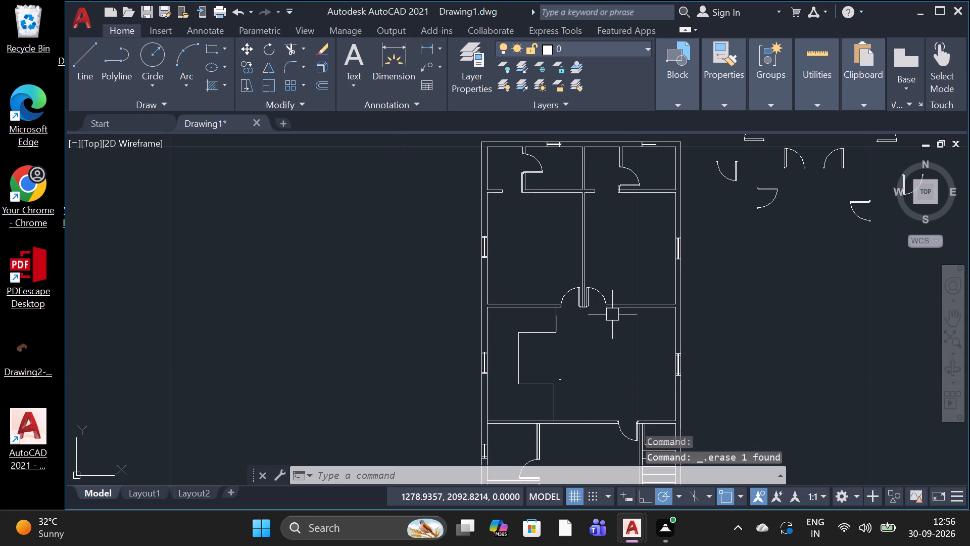
pyautogui.click(560, 376)
pyautogui.press('Delete')
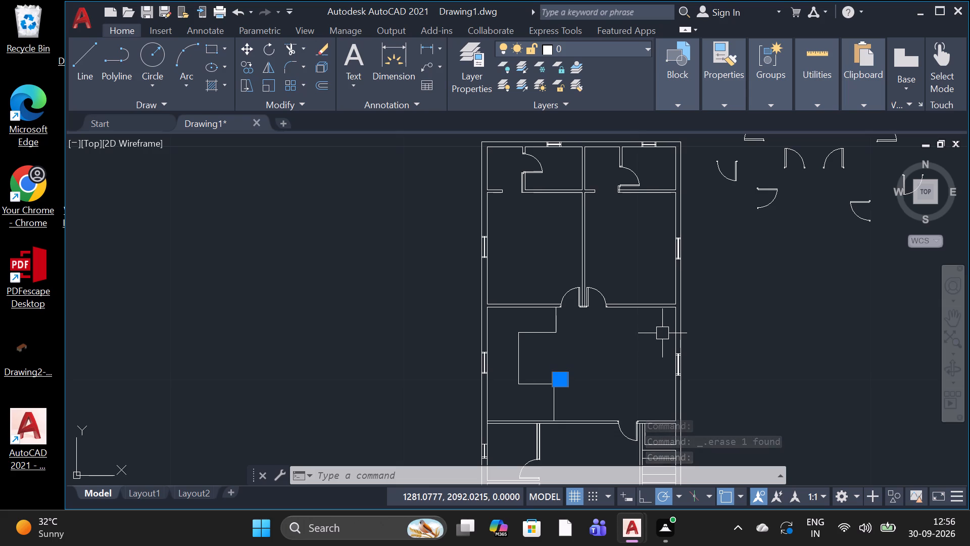
pyautogui.press('Delete')
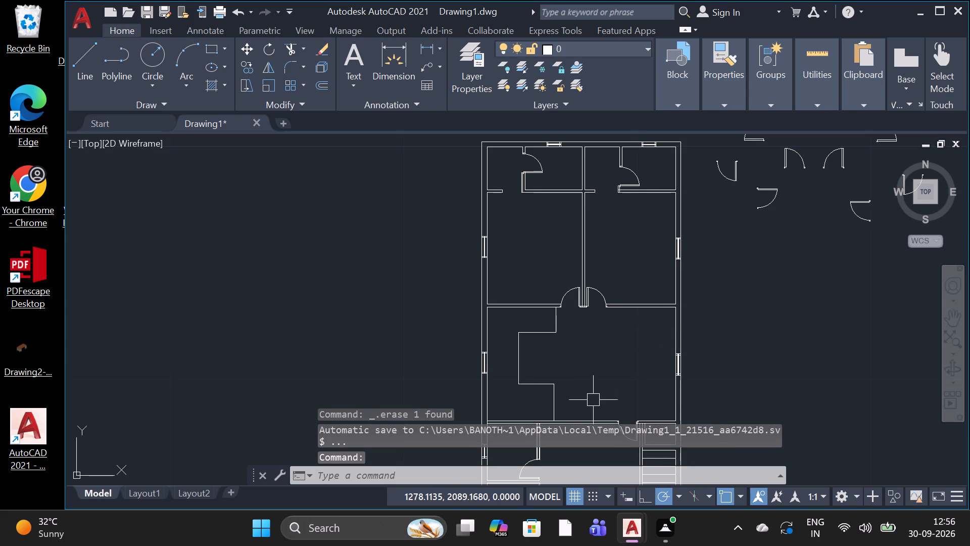
# Draw a vertical line about 1.10 long from the outline's upper corner up to the upper wall.
pyautogui.scroll(-2, 561, 318)
pyautogui.scroll(1, 540, 377)
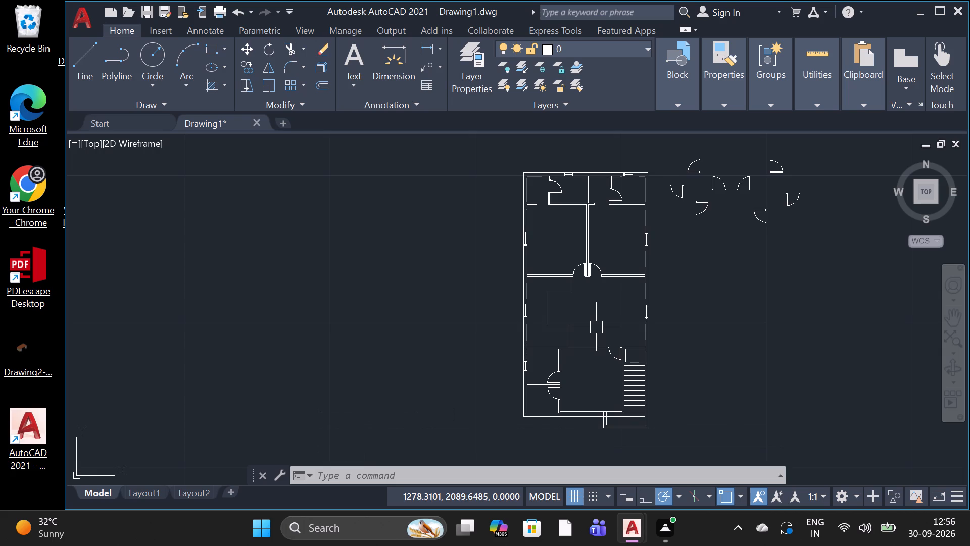
pyautogui.click(88, 63)
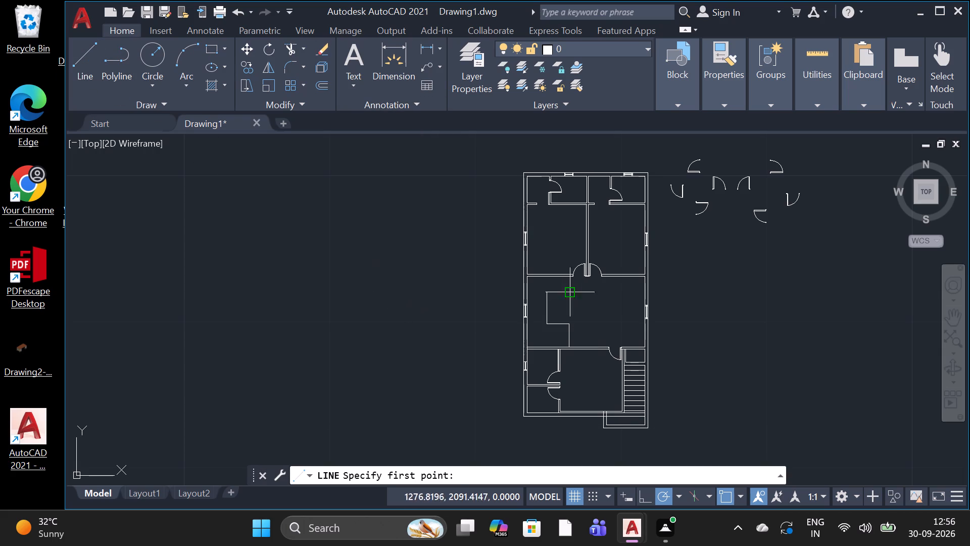
pyautogui.scroll(2, 571, 289)
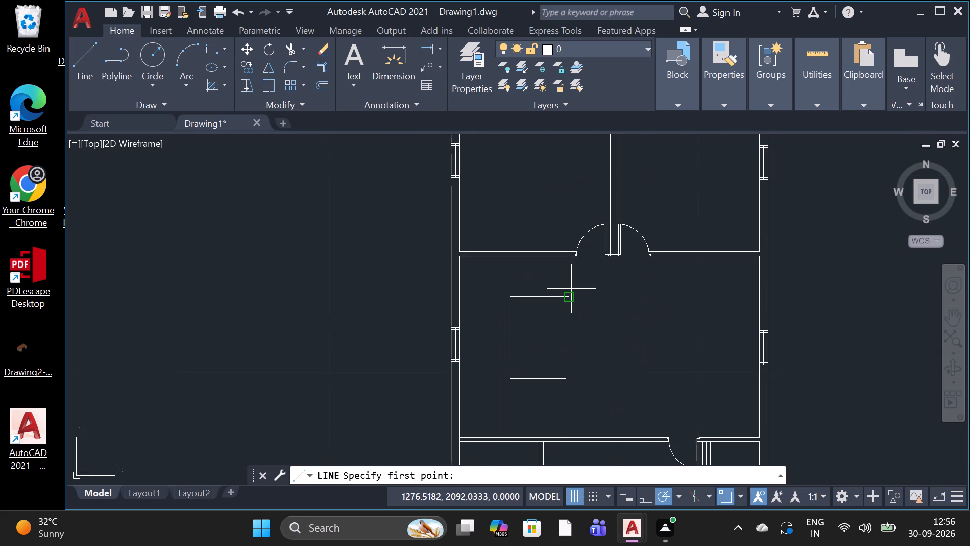
pyautogui.click(565, 295)
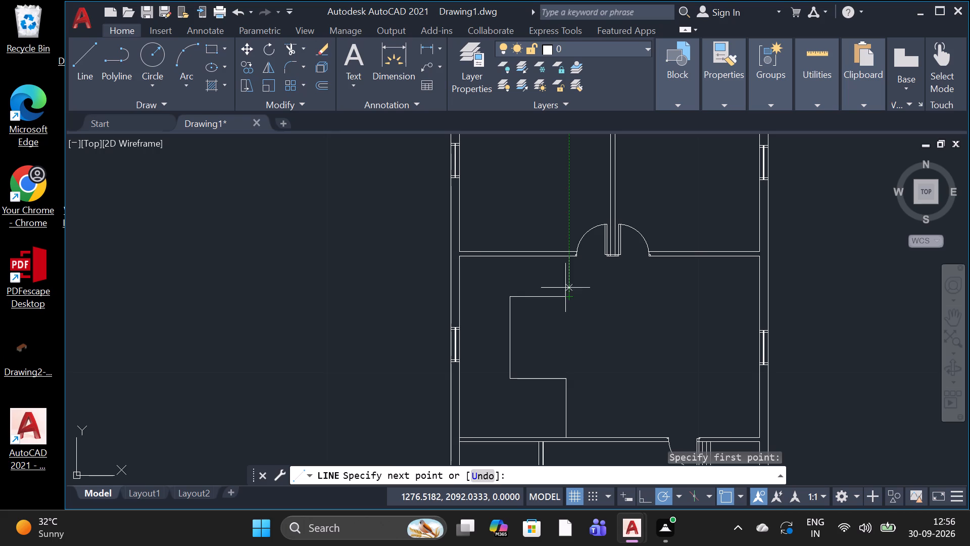
pyautogui.click(569, 258)
pyautogui.press('space')
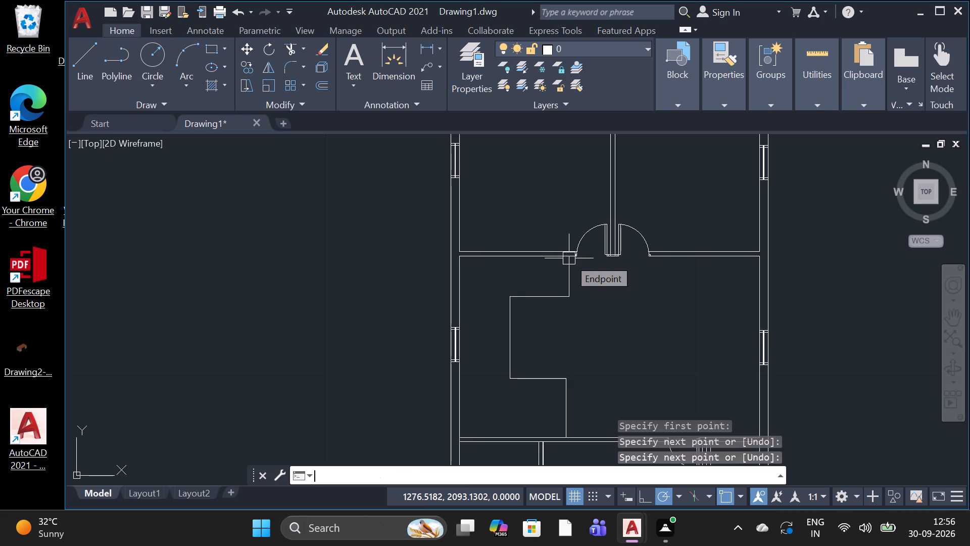
# Draw horizontal lines from the outline's upper and lower recessed corners to the inner face of the left outer wall.
pyautogui.write('l')
pyautogui.press('space')
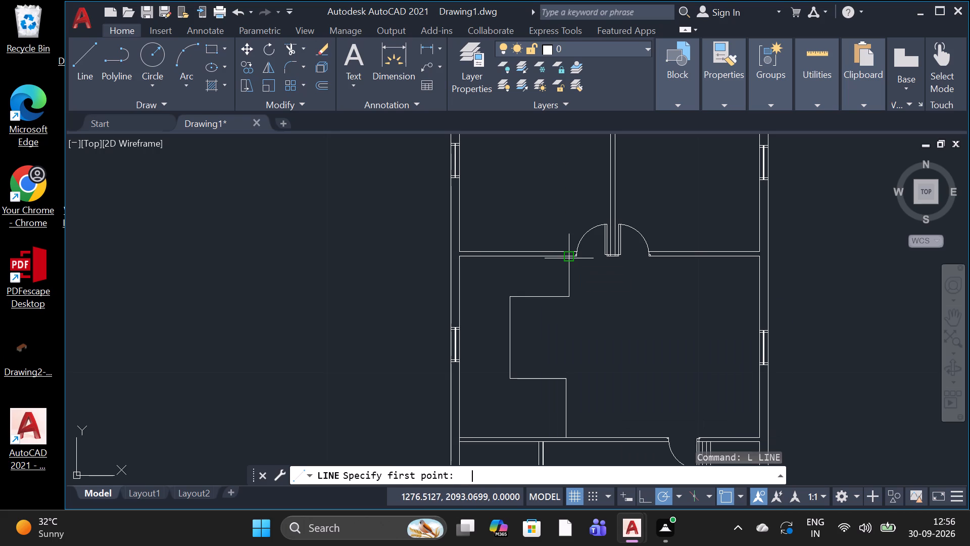
pyautogui.click(504, 300)
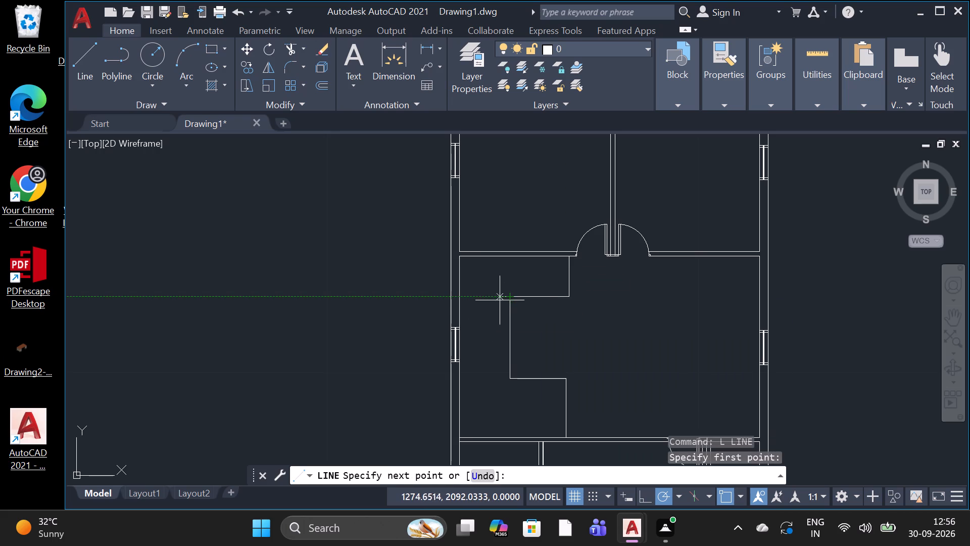
pyautogui.click(465, 300)
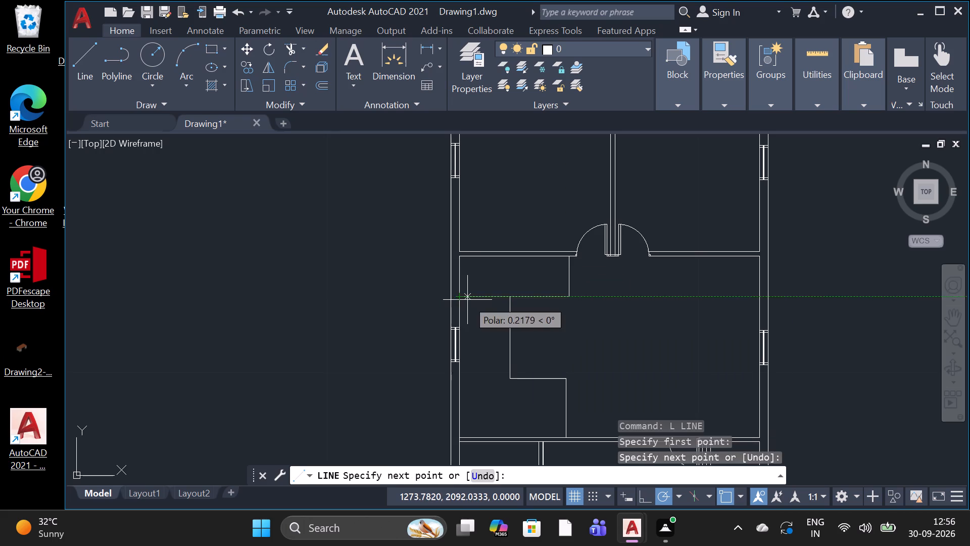
pyautogui.press('space')
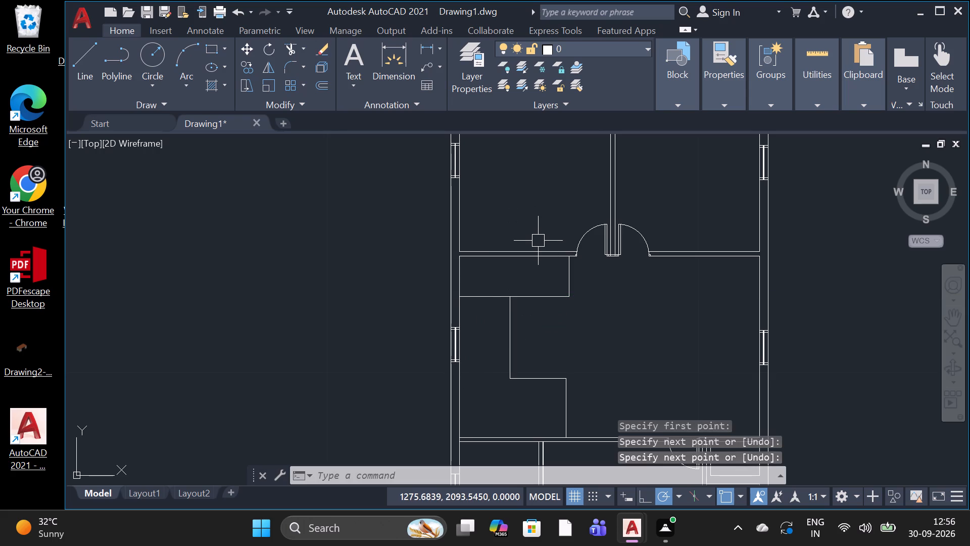
pyautogui.write('l')
pyautogui.press('space')
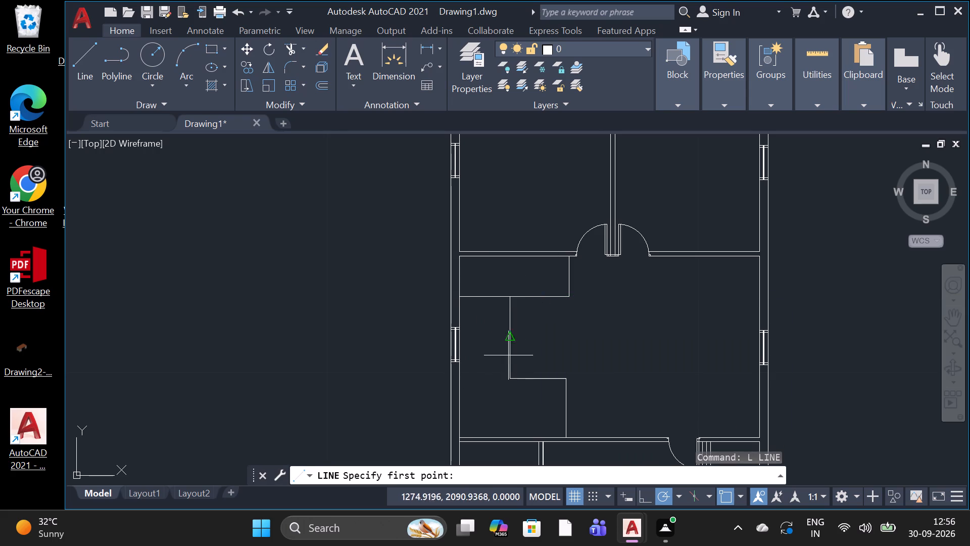
pyautogui.click(507, 375)
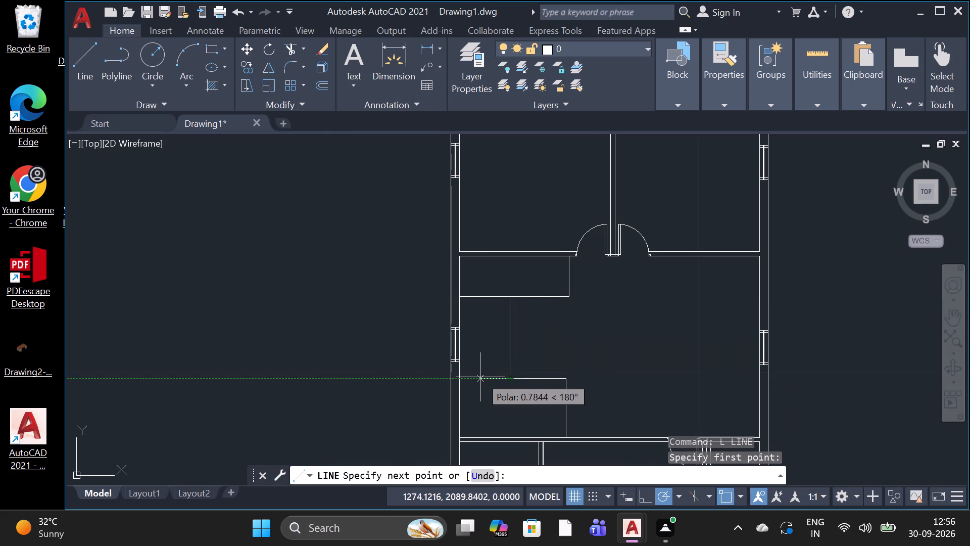
pyautogui.click(464, 377)
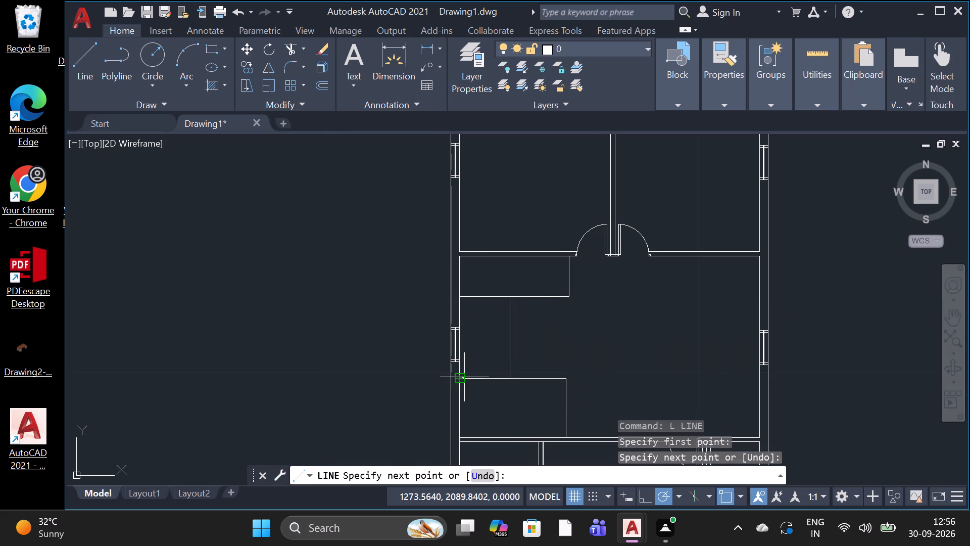
pyautogui.click(464, 377)
pyautogui.press('space')
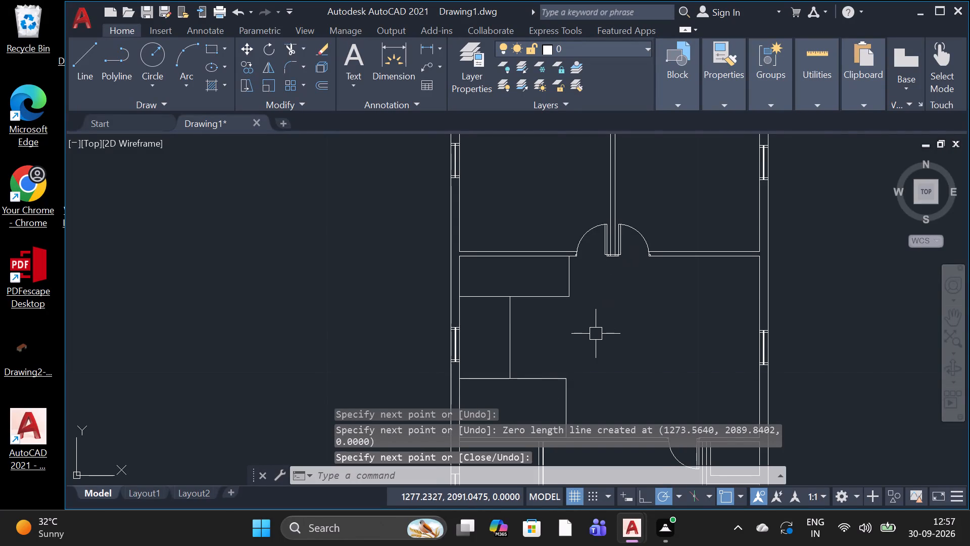
# Draw a vertical line about 1.59 long from the outline's lower outer corner down to the cross wall.
pyautogui.scroll(-2, 596, 334)
pyautogui.scroll(2, 575, 373)
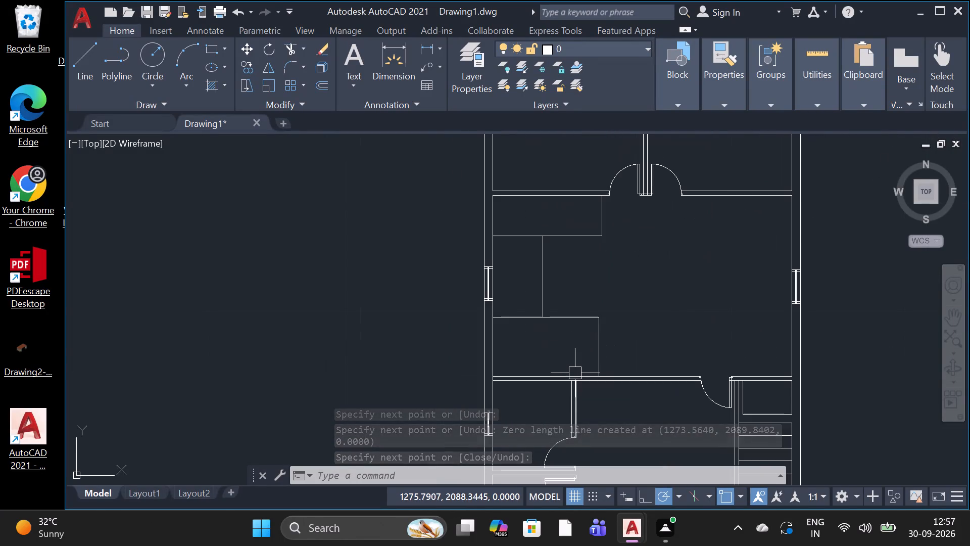
pyautogui.click(92, 68)
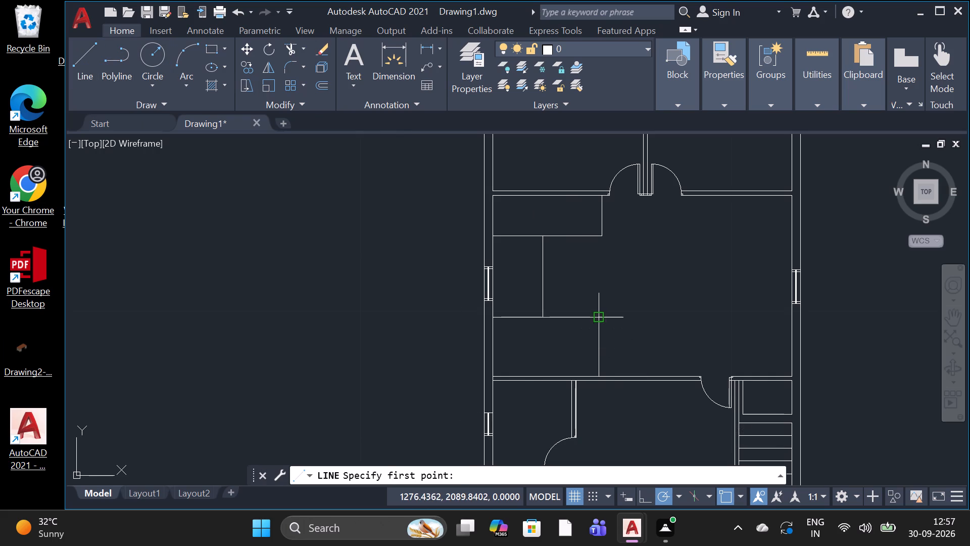
pyautogui.click(603, 320)
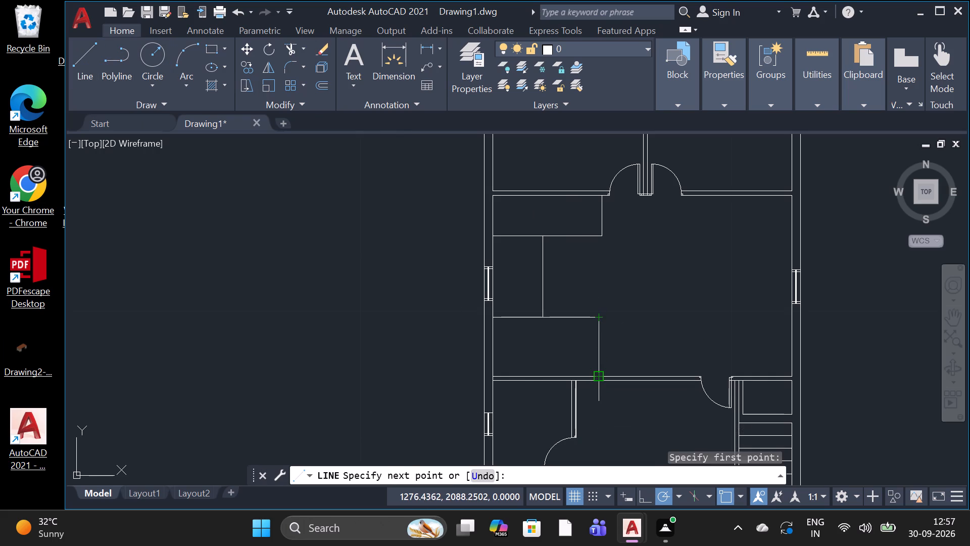
pyautogui.click(594, 374)
pyautogui.press('space')
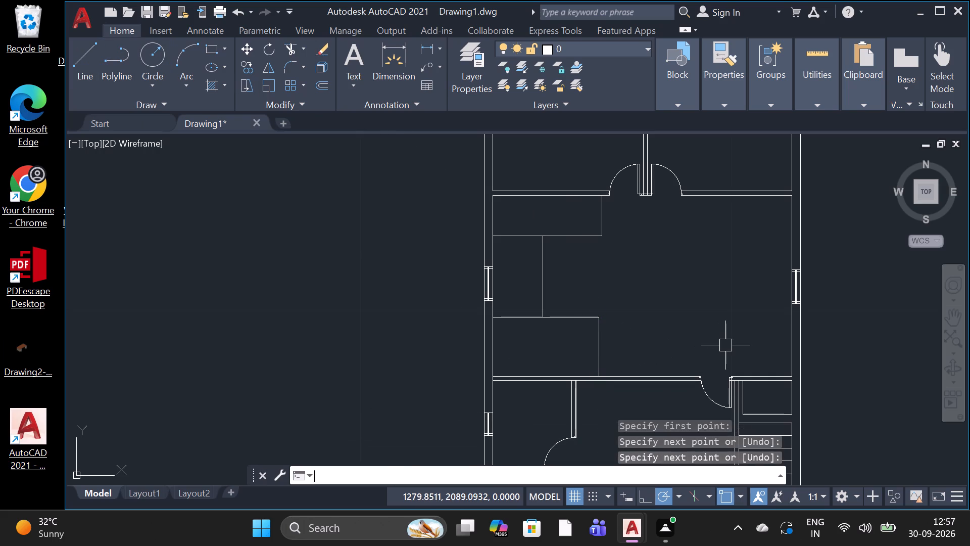
# Copy the lower vertical line as a fitted array of 7 items spanning about 1.54 towards the left outer wall.
pyautogui.write('co')
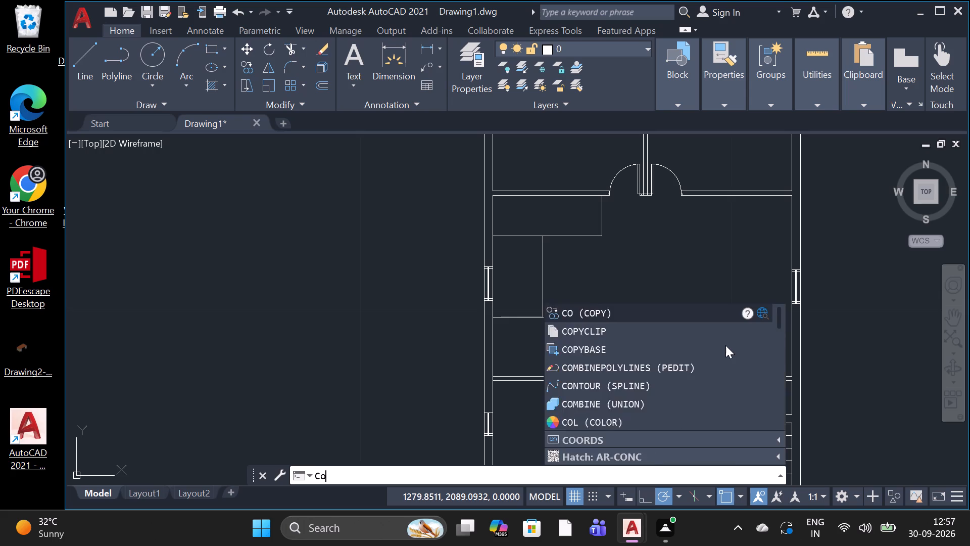
pyautogui.press('space')
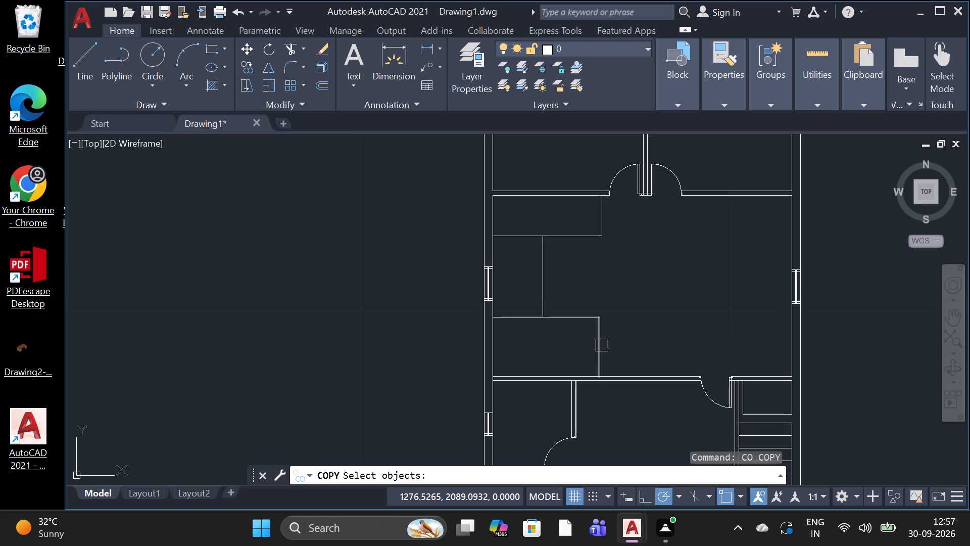
pyautogui.click(602, 345)
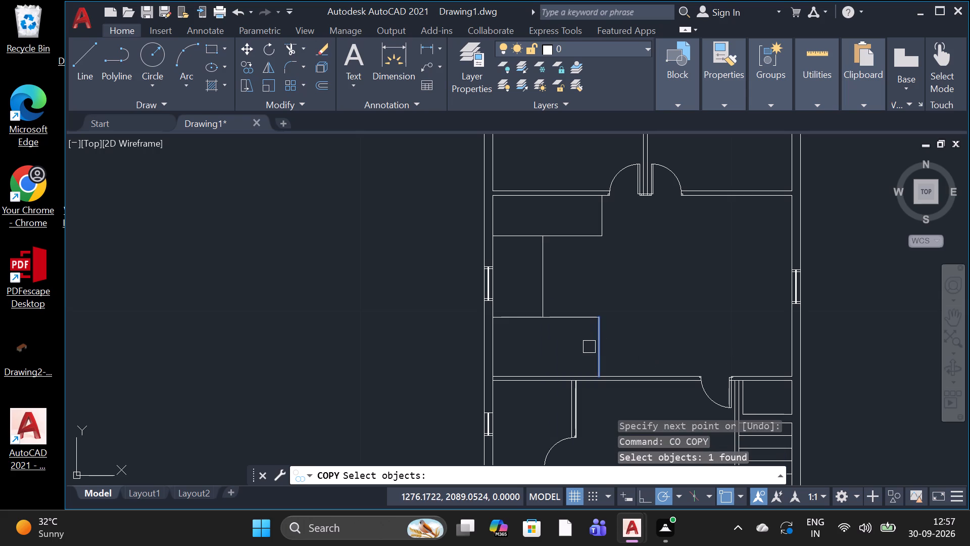
pyautogui.press('space')
pyautogui.click(596, 347)
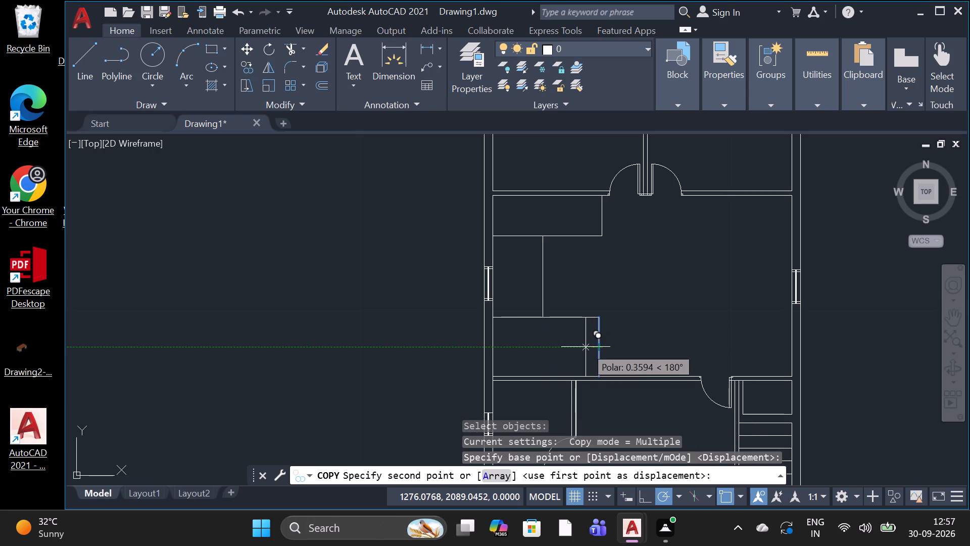
pyautogui.click(495, 479)
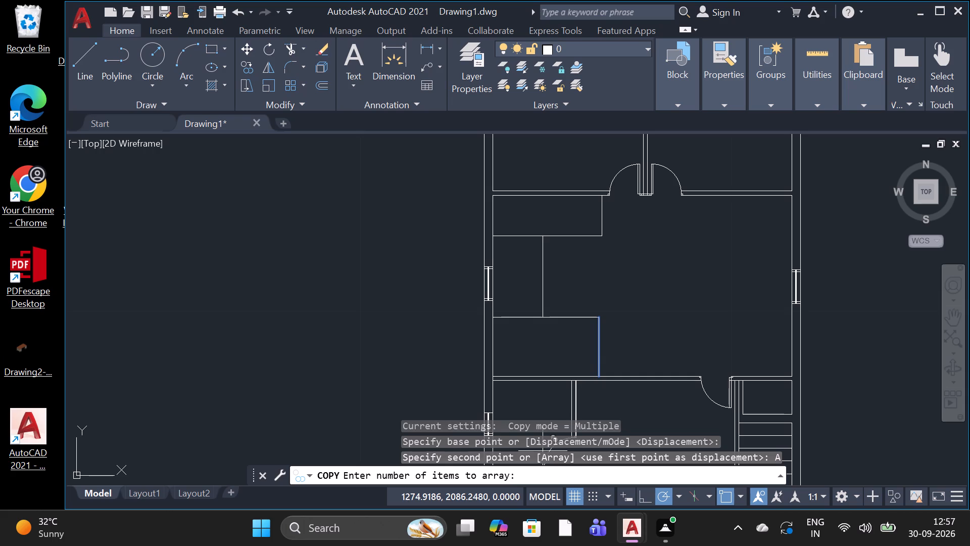
pyautogui.press('7')
pyautogui.press('Return')
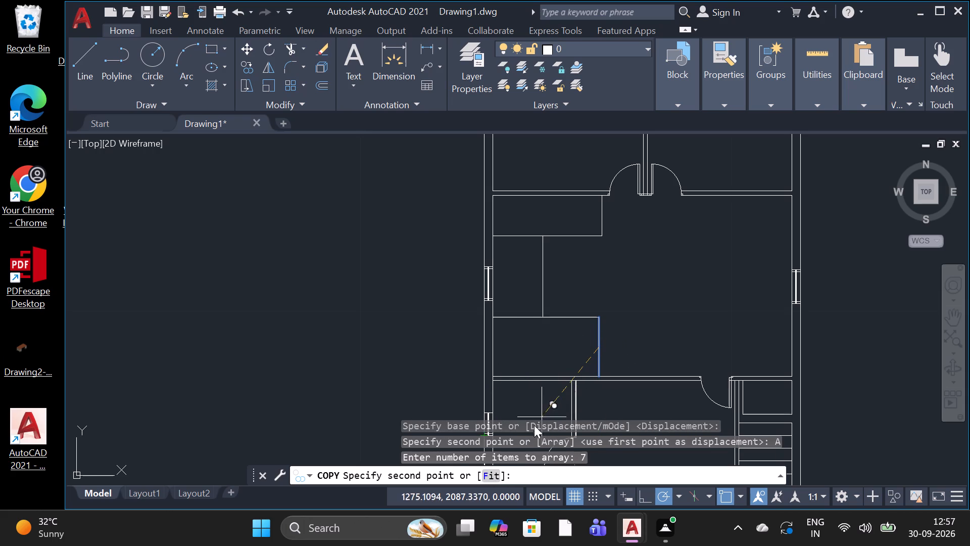
pyautogui.click(486, 478)
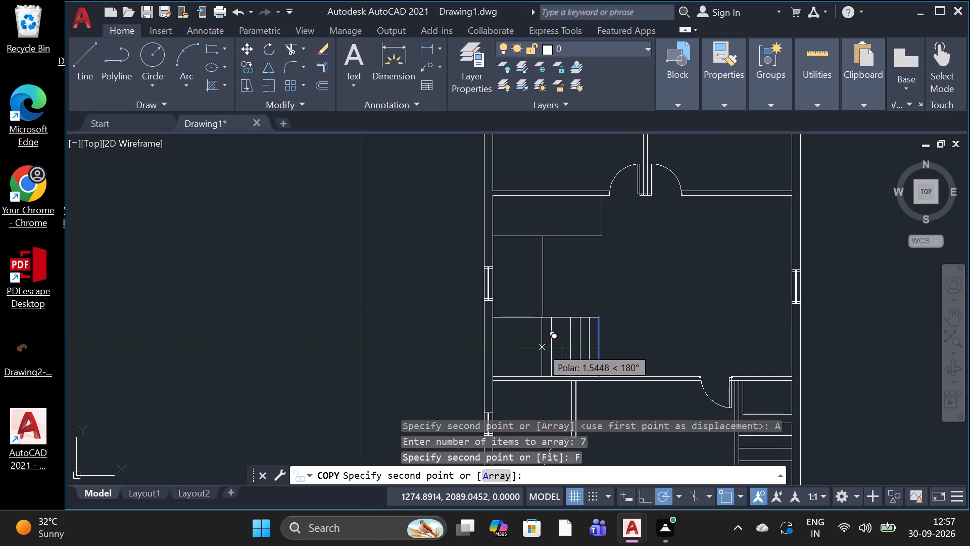
pyautogui.click(542, 347)
pyautogui.press('space')
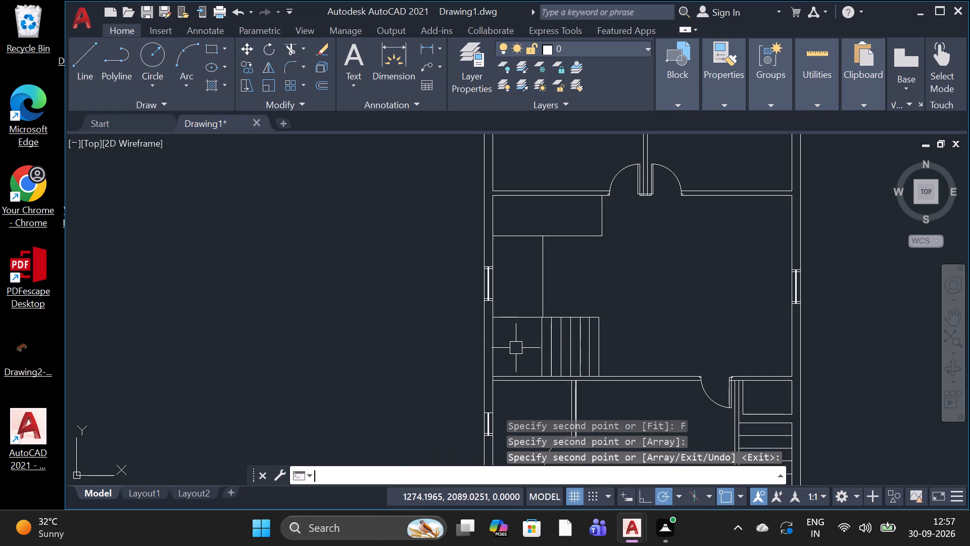
# Copy the upper vertical line as a fitted array of 7 items spanning about 1.6 towards the left outer wall.
pyautogui.press('c')
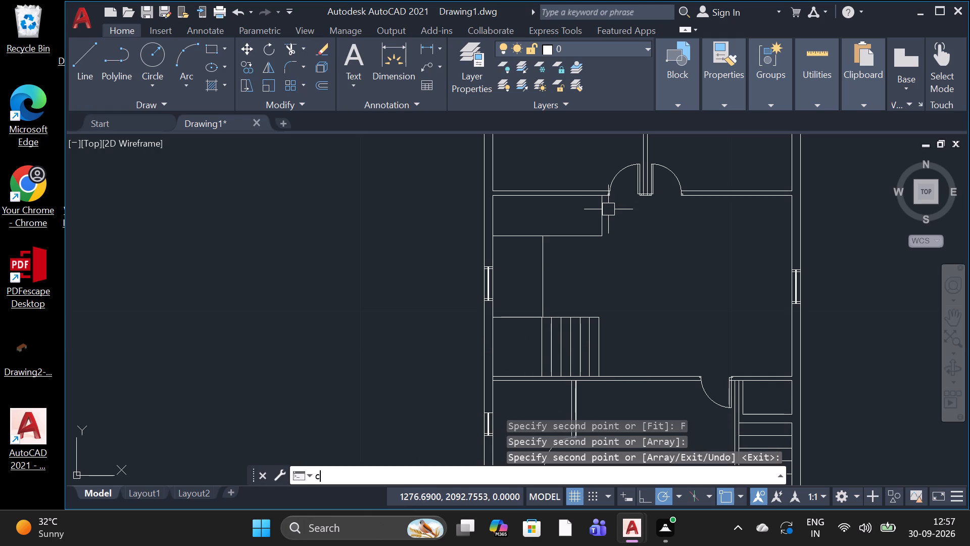
pyautogui.press('o')
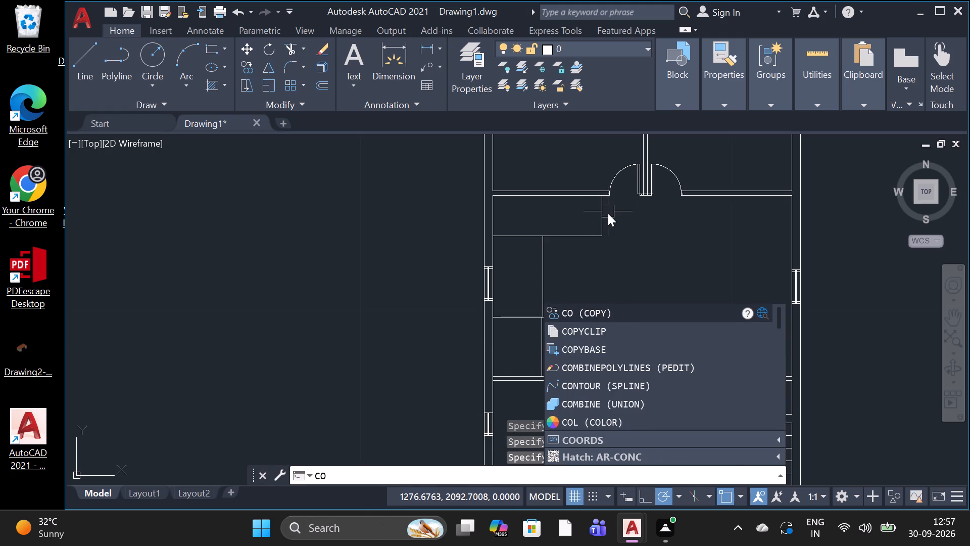
pyautogui.press('Return')
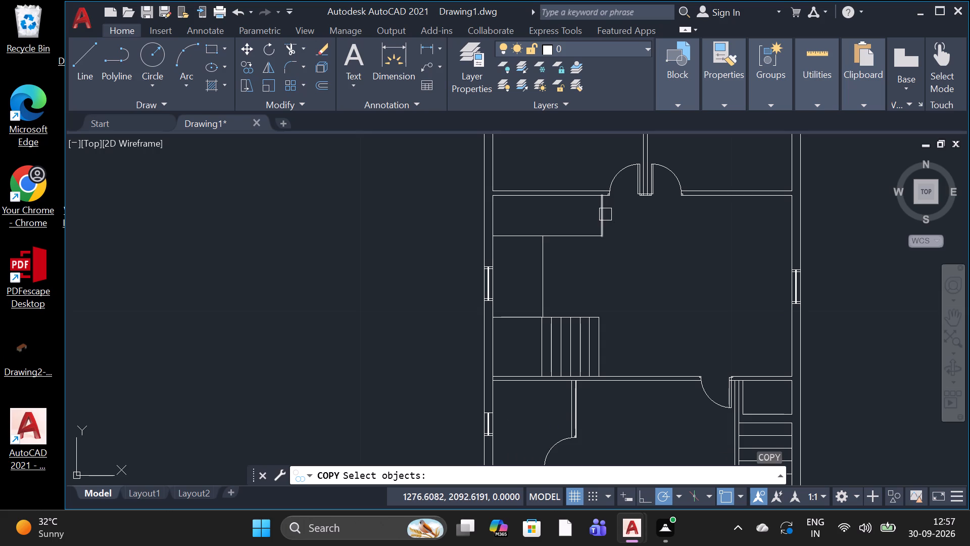
pyautogui.click(605, 214)
pyautogui.press('Return')
pyautogui.click(605, 214)
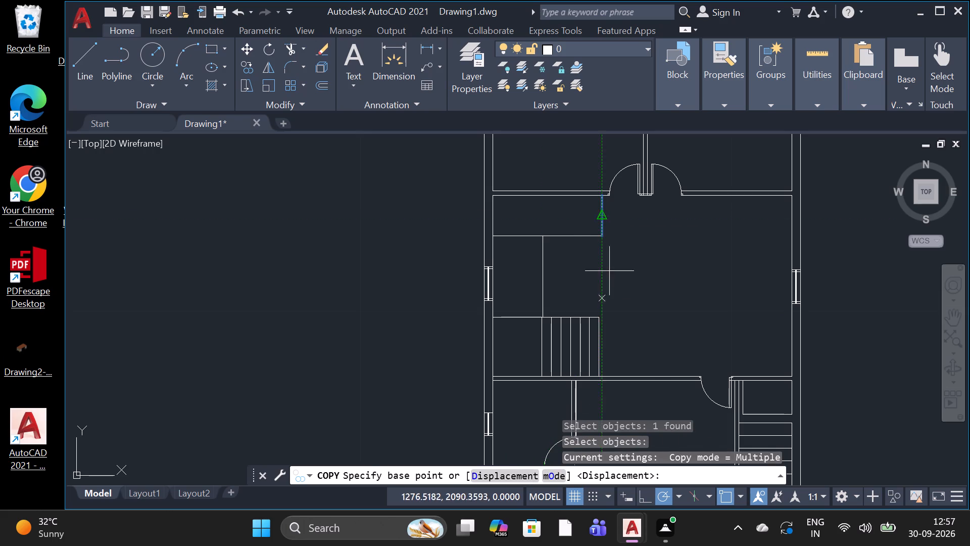
pyautogui.click(607, 214)
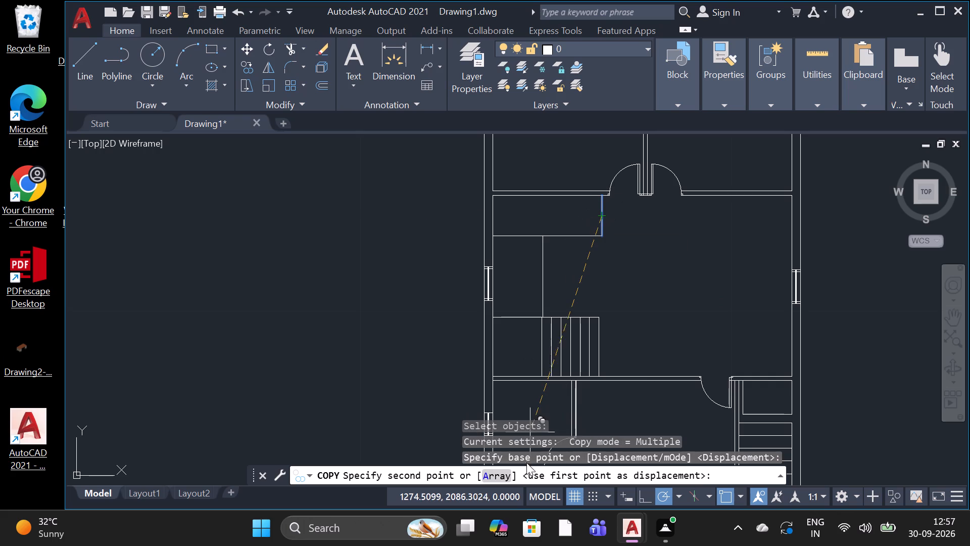
pyautogui.click(497, 471)
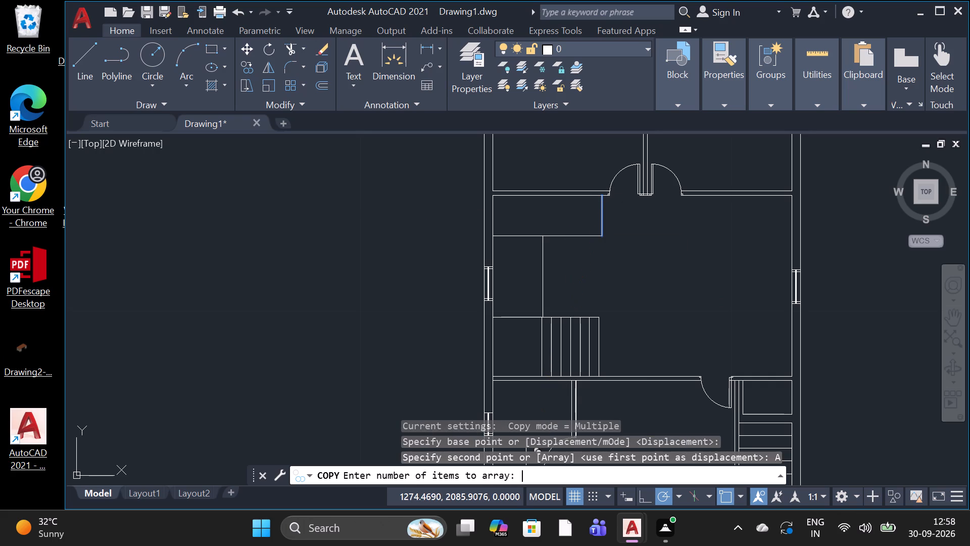
pyautogui.press('7')
pyautogui.press('space')
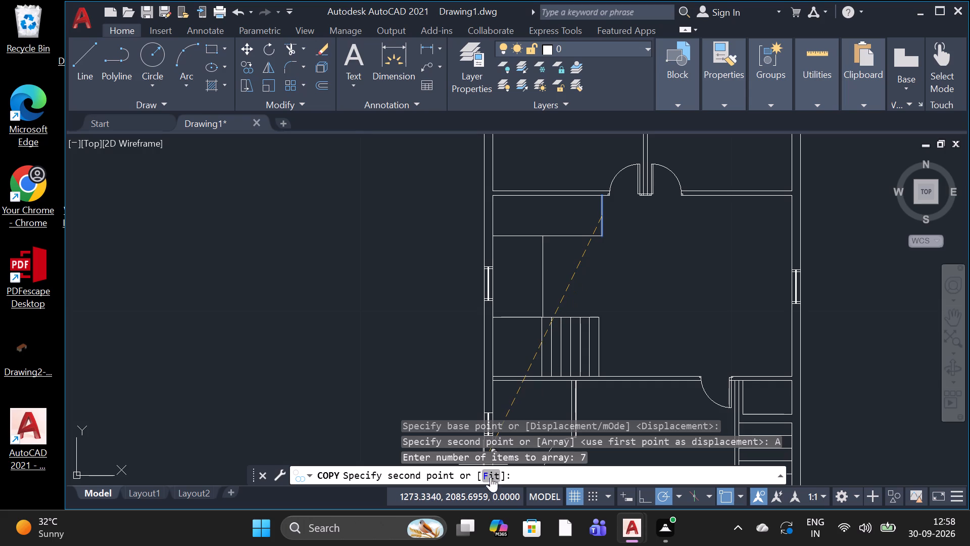
pyautogui.click(496, 480)
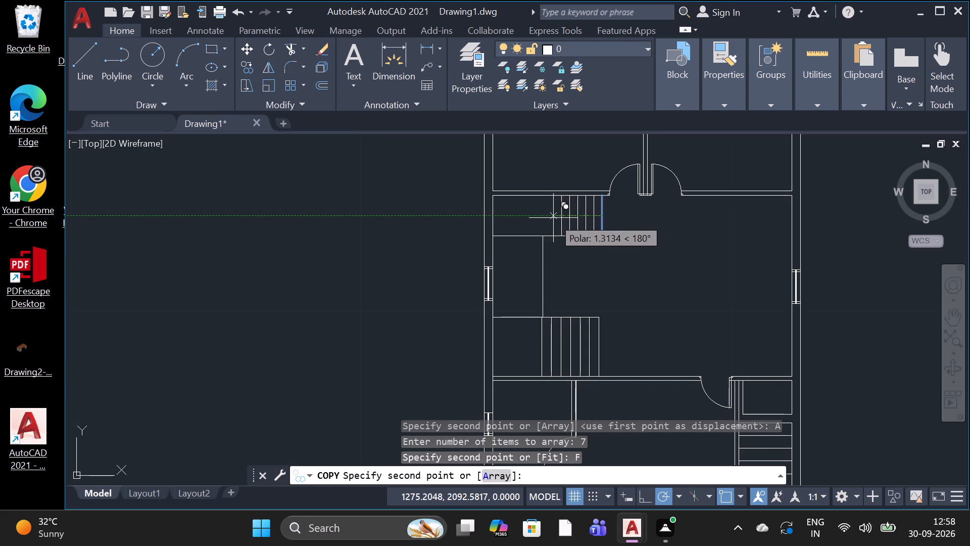
pyautogui.scroll(2, 542, 216)
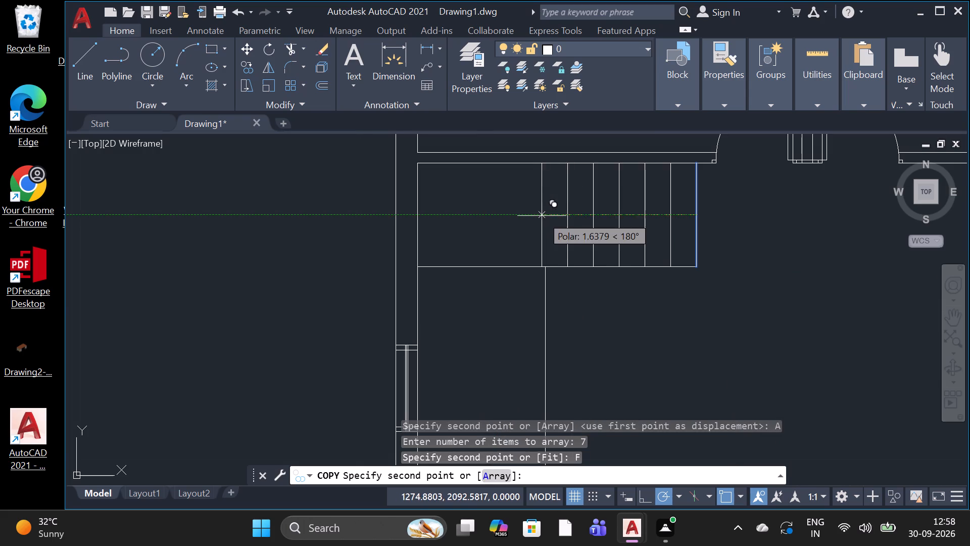
pyautogui.click(544, 214)
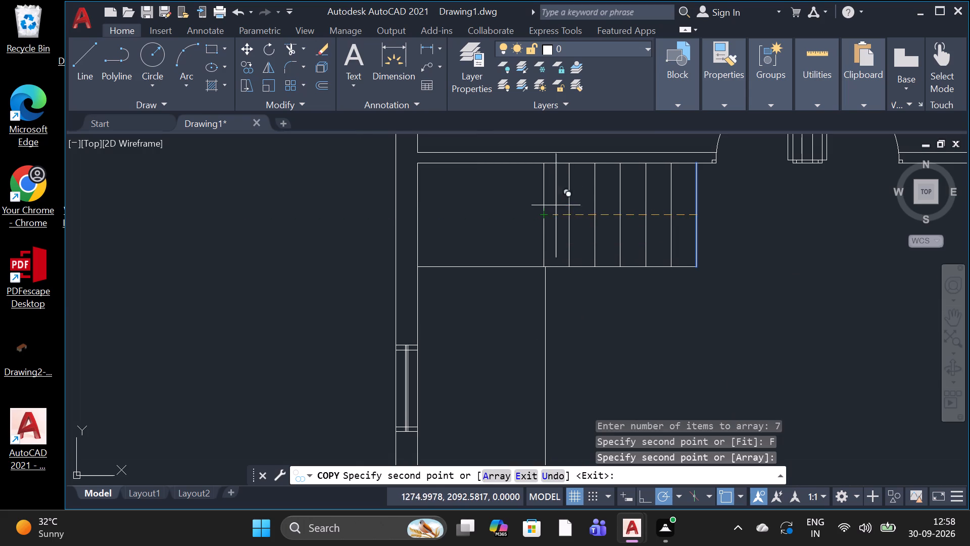
pyautogui.press('Escape')
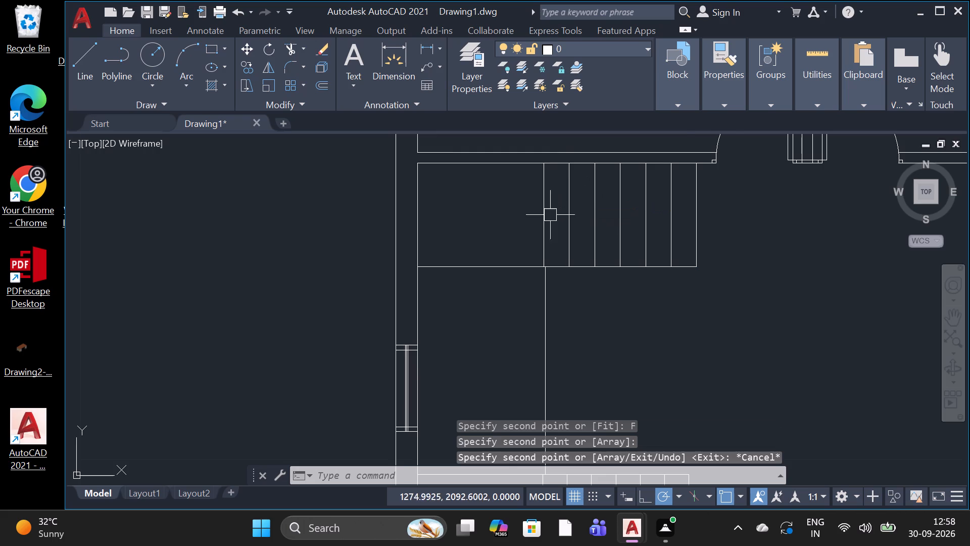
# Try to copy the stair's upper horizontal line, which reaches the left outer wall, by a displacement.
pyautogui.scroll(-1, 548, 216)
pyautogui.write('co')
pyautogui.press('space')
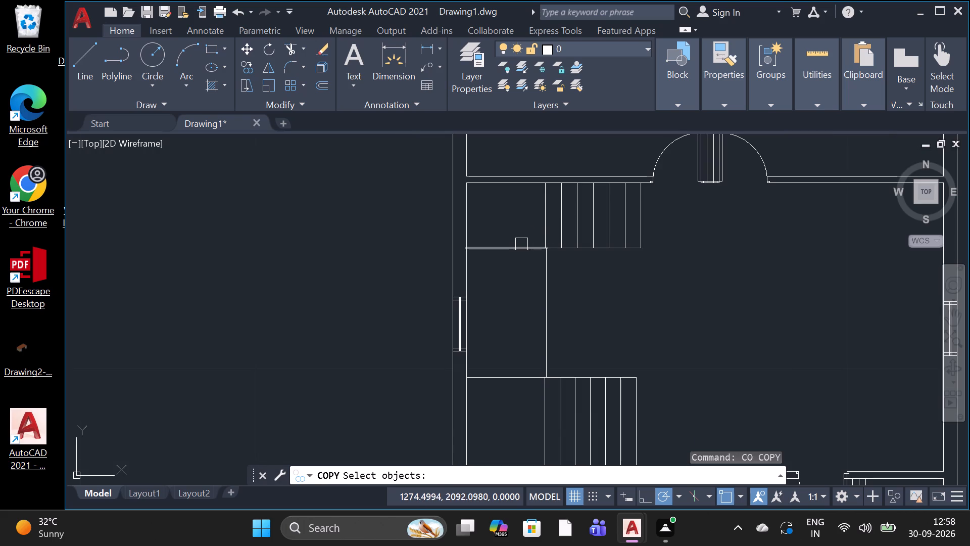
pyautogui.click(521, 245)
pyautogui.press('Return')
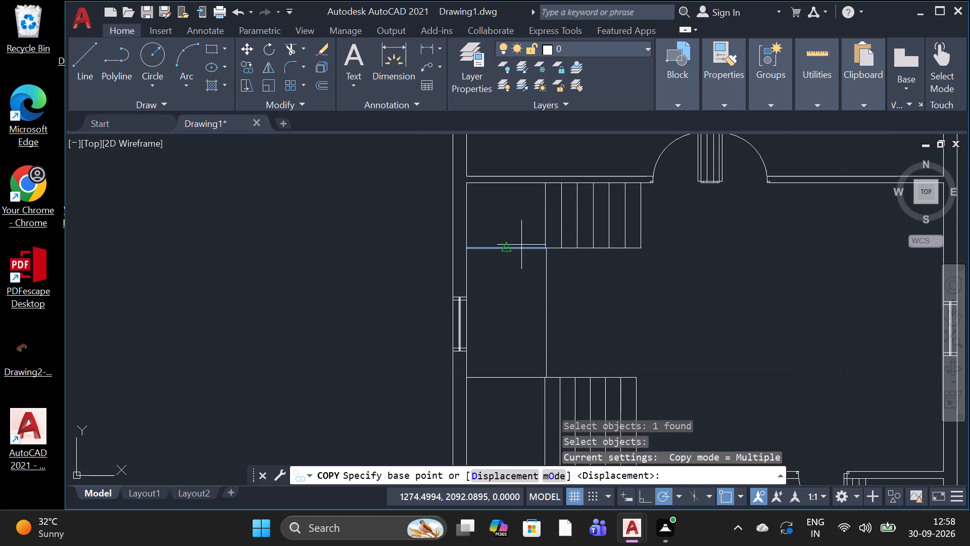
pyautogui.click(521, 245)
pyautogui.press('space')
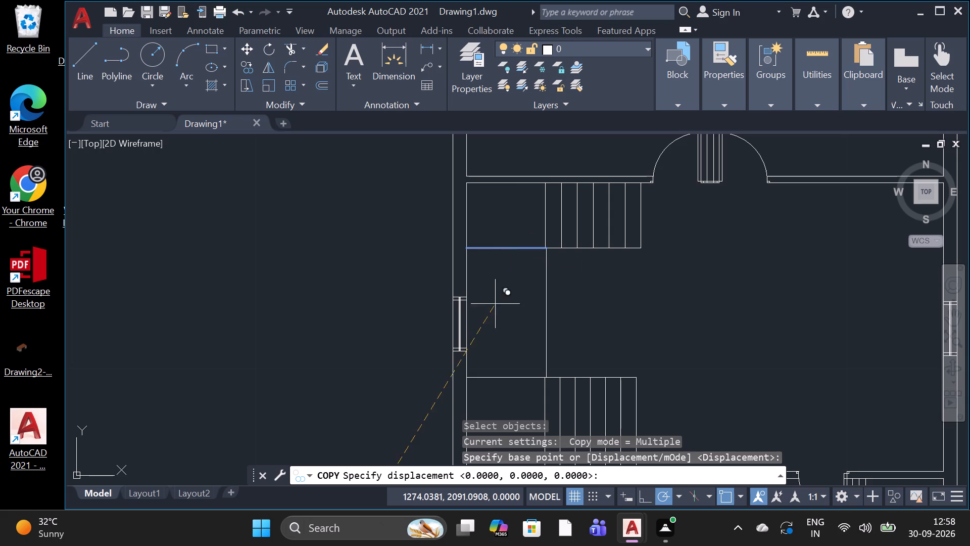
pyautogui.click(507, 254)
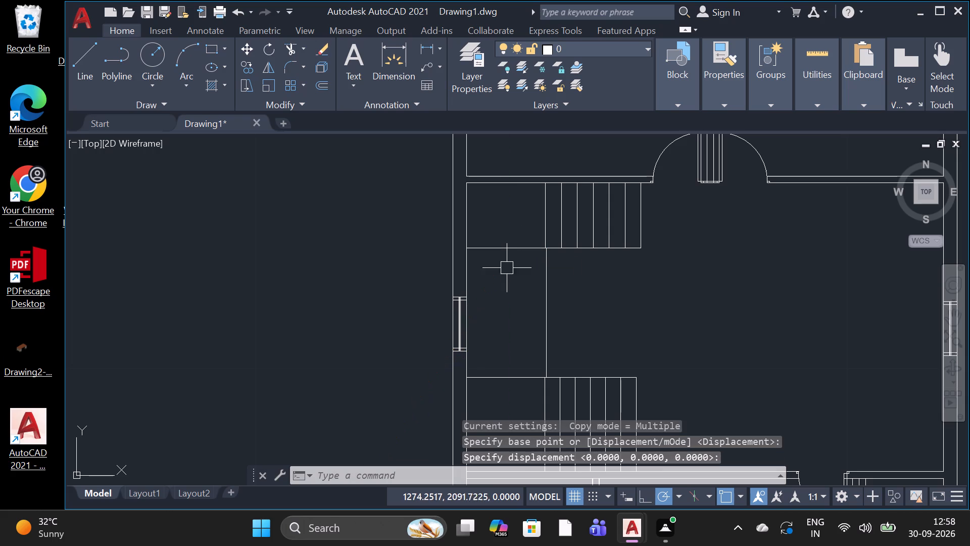
# Copy the stair's upper horizontal line as a fitted array of 12 items spanning about 2 down towards the lower horizontal line.
pyautogui.press('c')
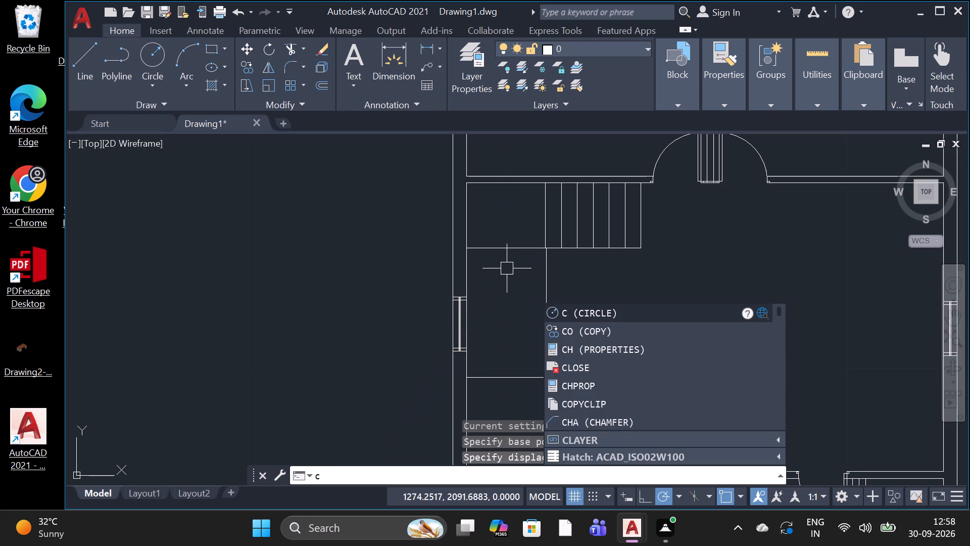
pyautogui.press('o')
pyautogui.press('Return')
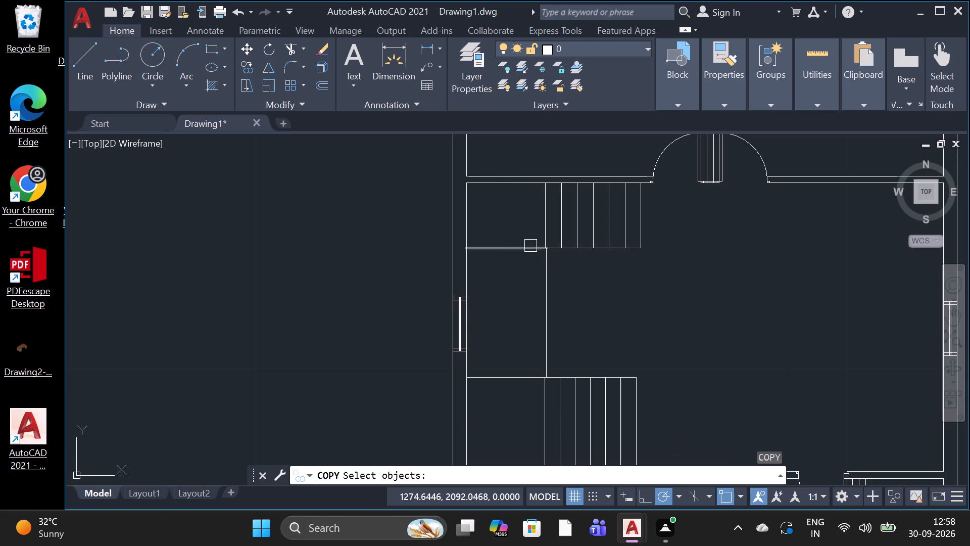
pyautogui.click(531, 240)
pyautogui.doubleClick(528, 247)
pyautogui.click(528, 247)
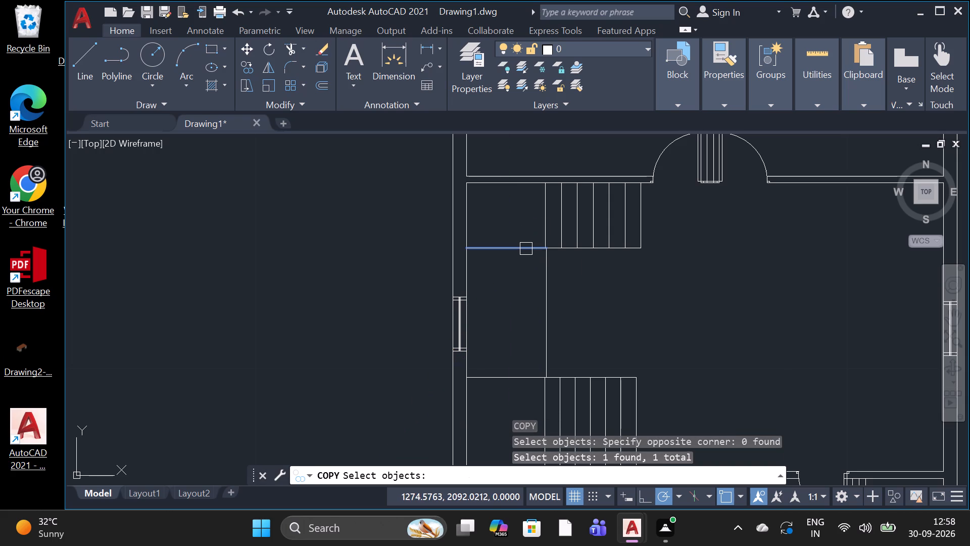
pyautogui.press('Return')
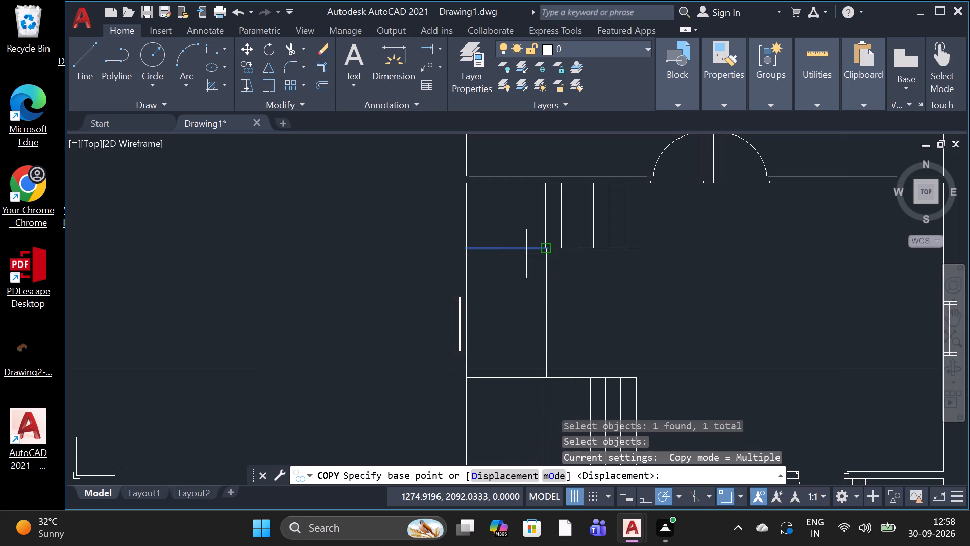
pyautogui.click(514, 249)
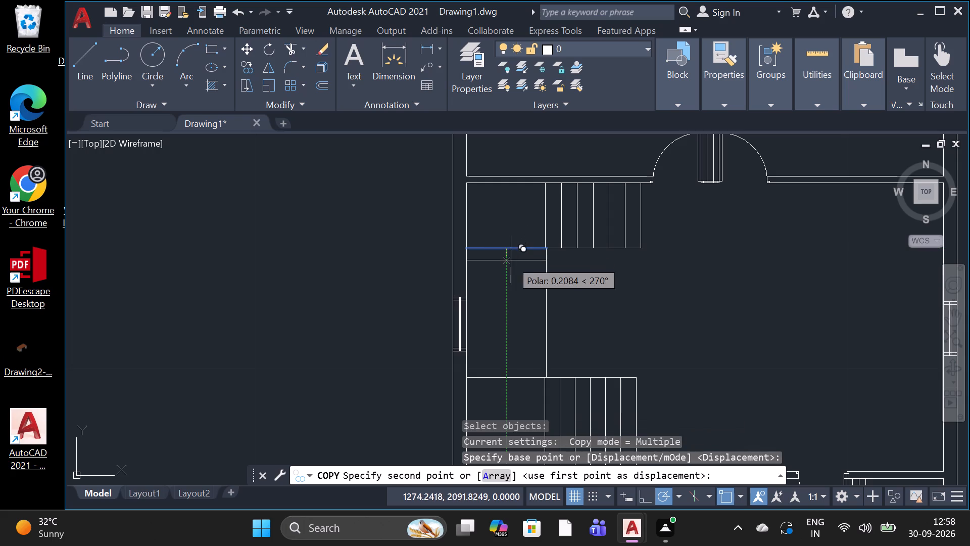
pyautogui.click(500, 477)
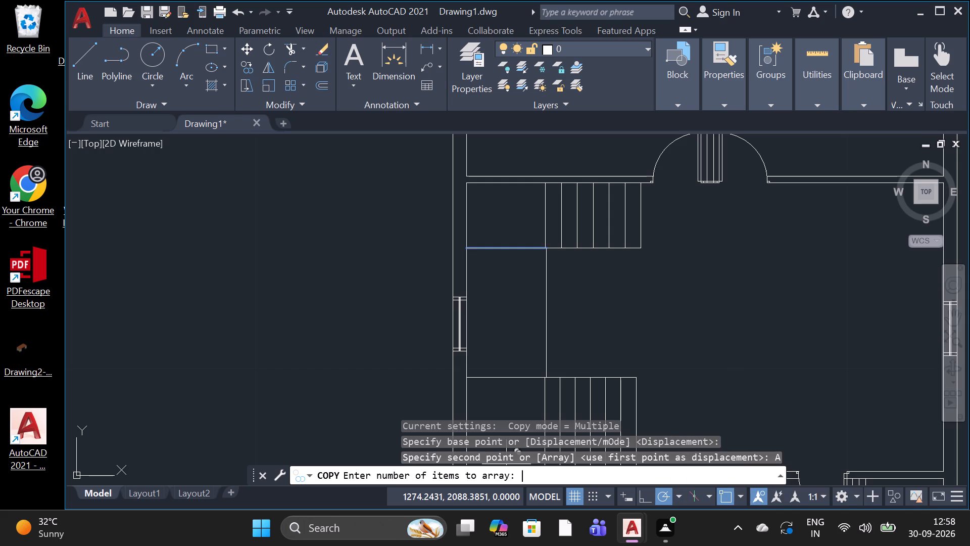
pyautogui.write('12')
pyautogui.press('space')
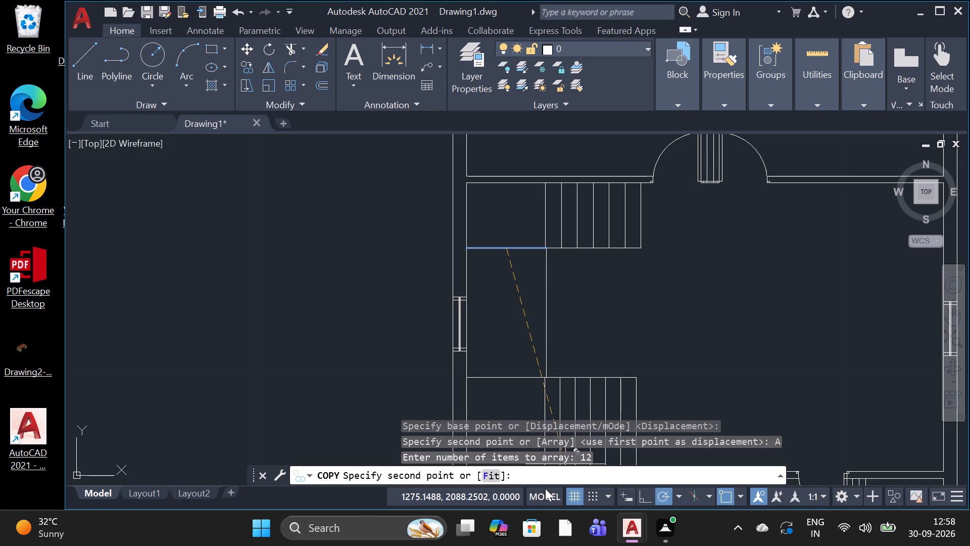
pyautogui.click(490, 479)
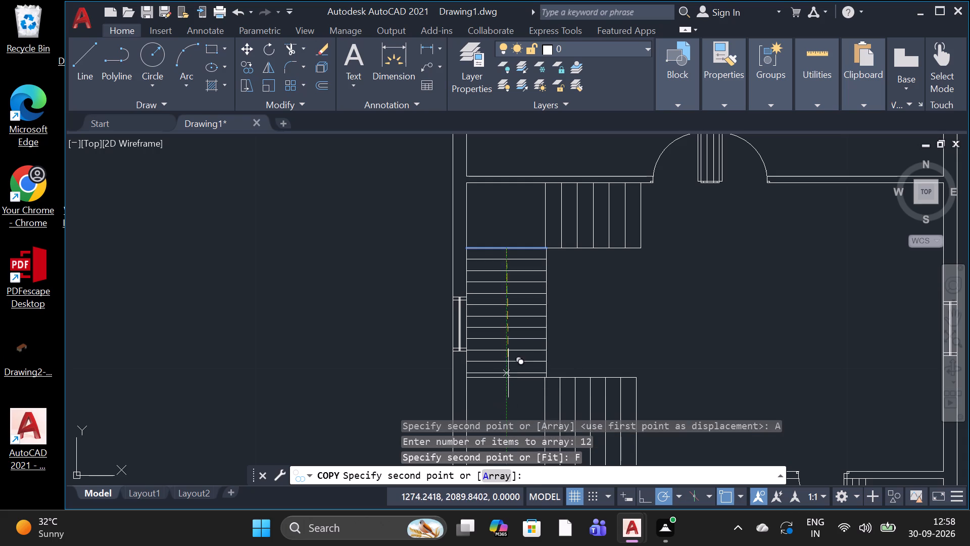
pyautogui.click(509, 366)
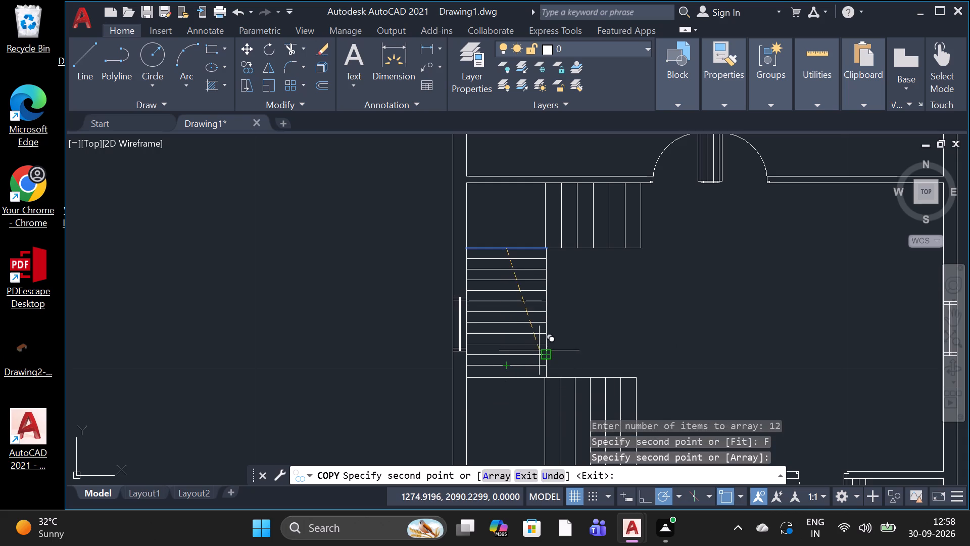
pyautogui.press('space')
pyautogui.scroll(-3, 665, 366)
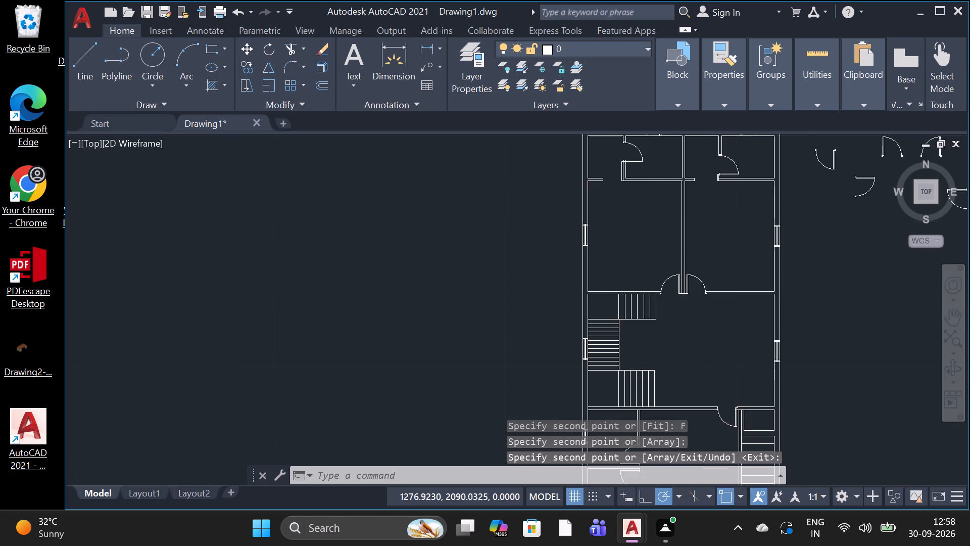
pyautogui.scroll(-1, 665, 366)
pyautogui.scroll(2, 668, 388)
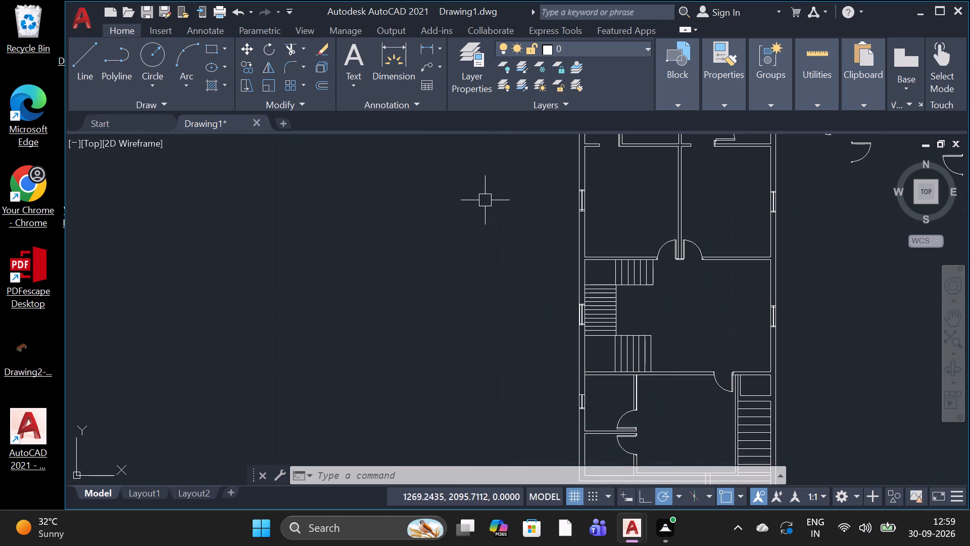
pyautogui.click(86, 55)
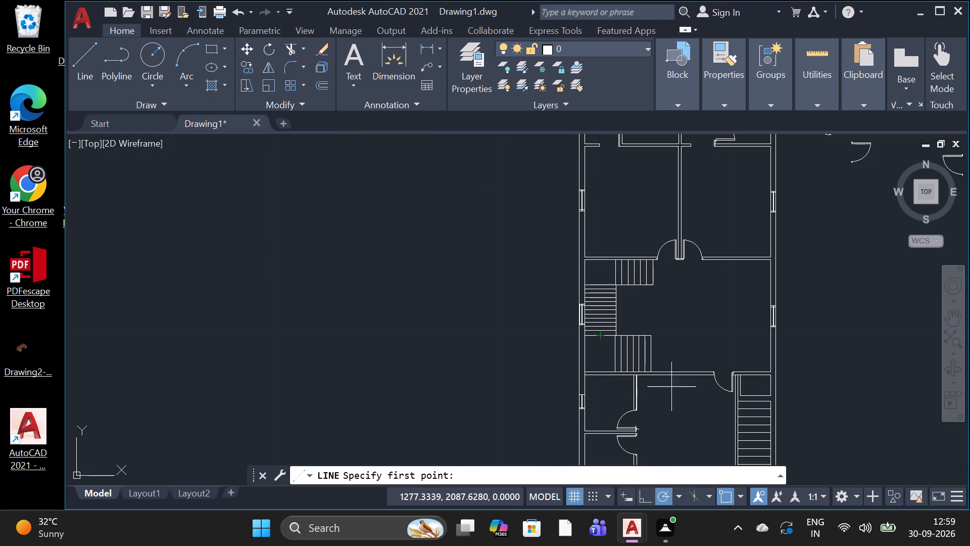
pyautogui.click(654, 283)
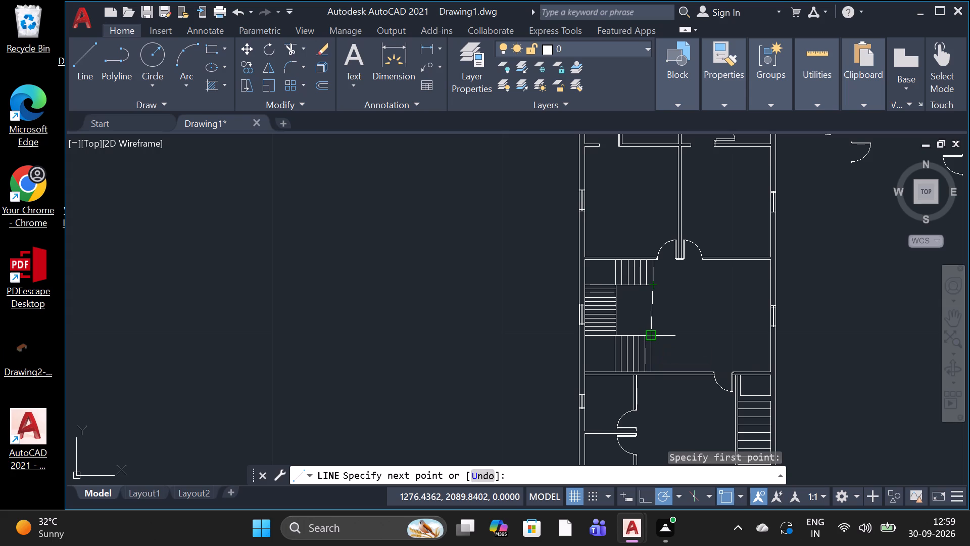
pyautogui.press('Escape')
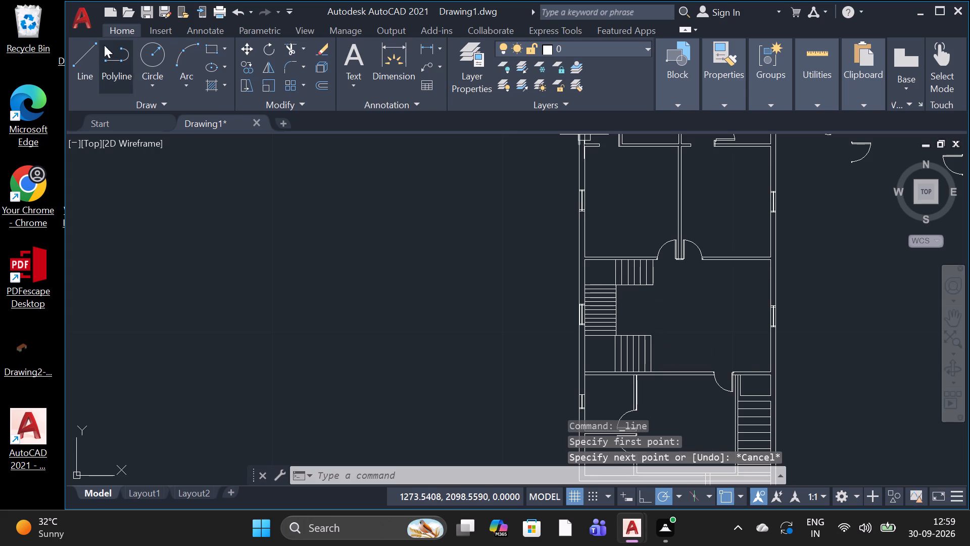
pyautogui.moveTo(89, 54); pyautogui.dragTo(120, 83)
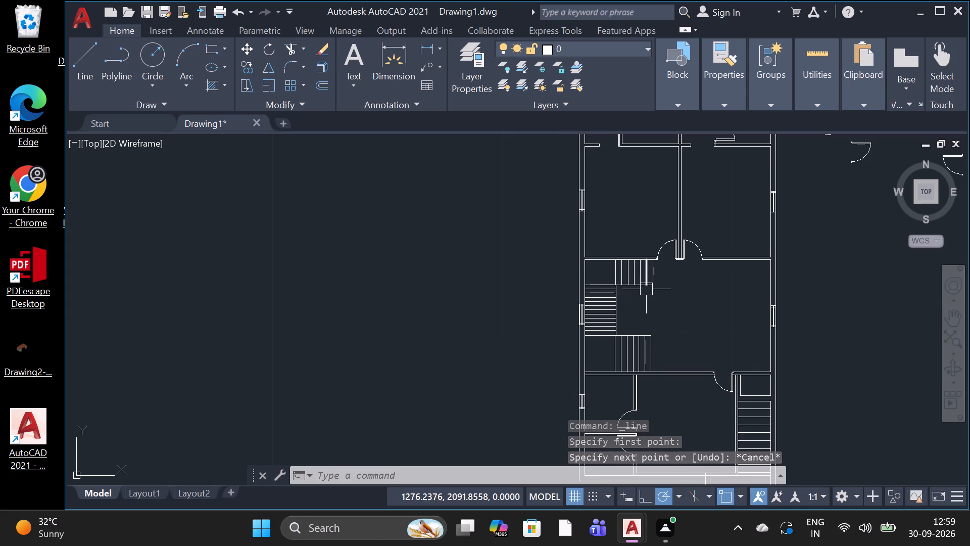
# Draw a vertical line about 2.19 long from the lower flight's upper outer corner up to the upper flight's lower edge.
pyautogui.press('l')
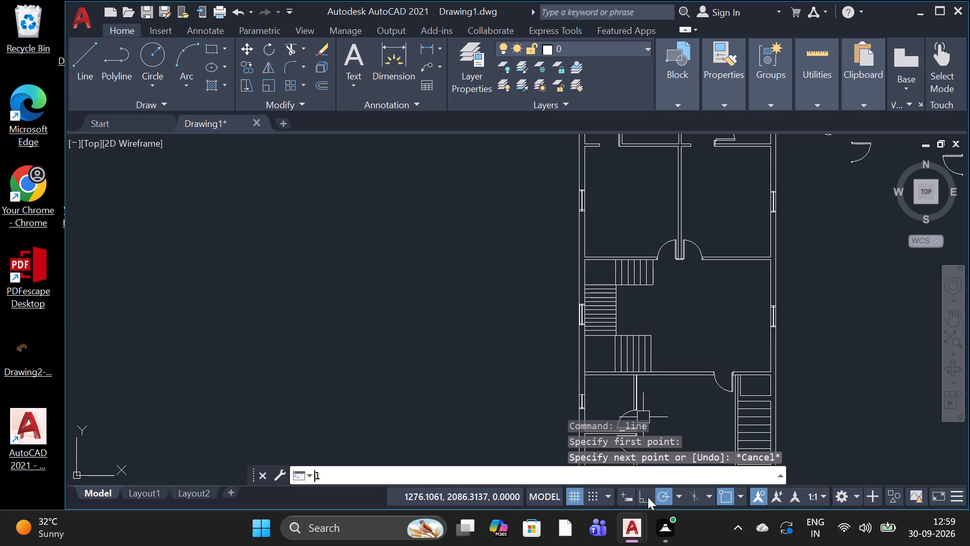
pyautogui.press('Return')
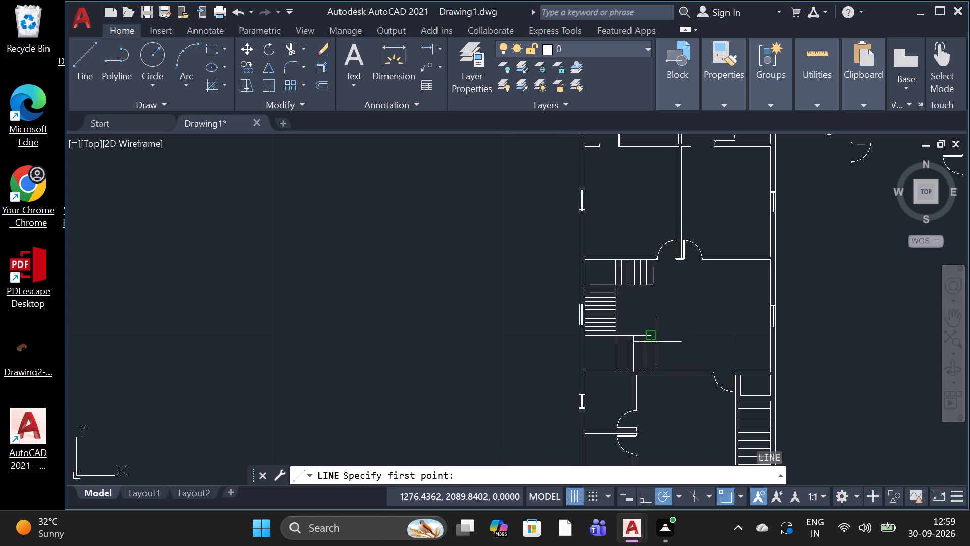
pyautogui.click(655, 340)
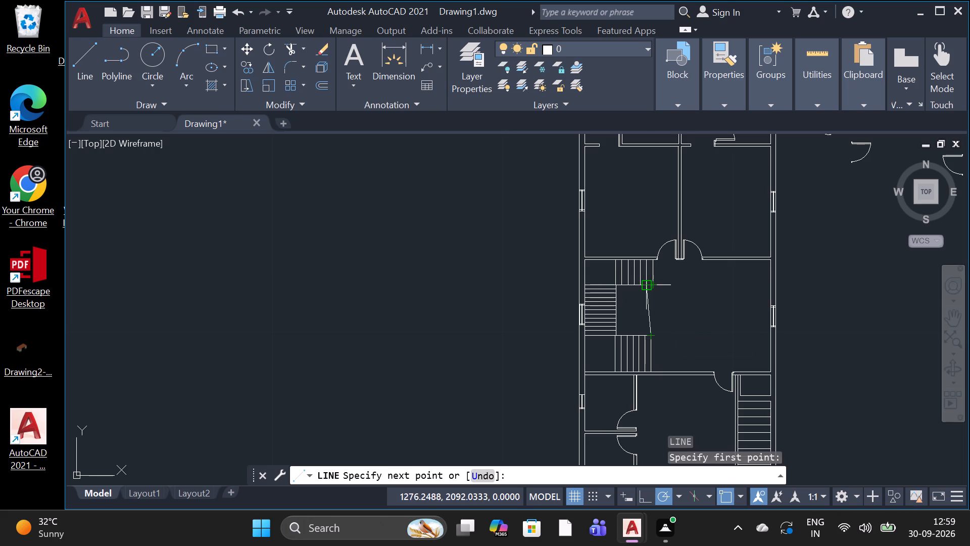
pyautogui.scroll(2, 645, 290)
pyautogui.click(656, 276)
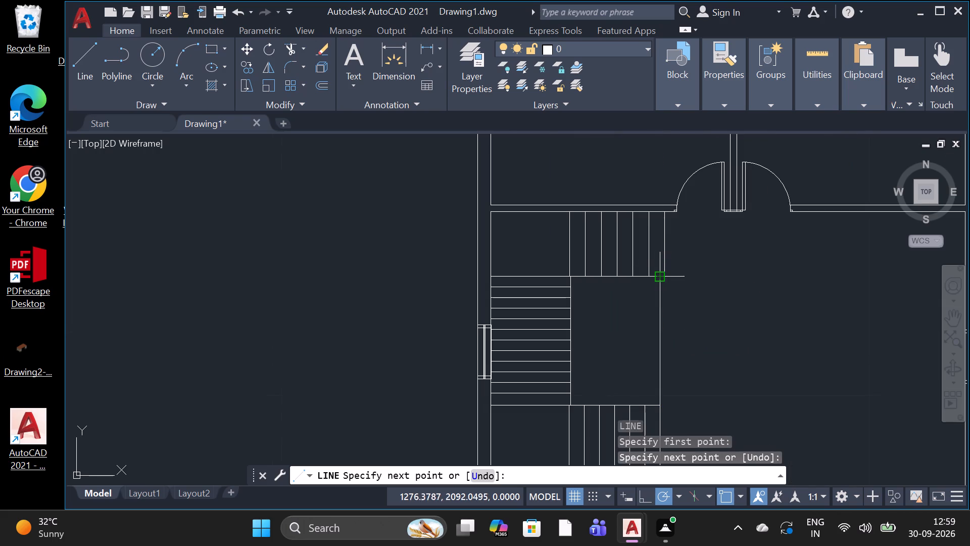
pyautogui.press('space')
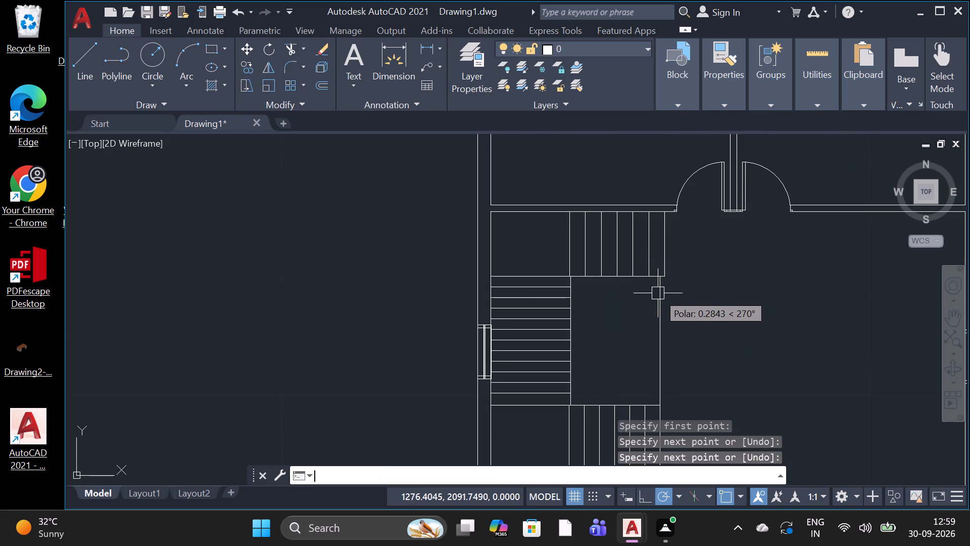
# Draw a rectangle about 1.48 by 2.16 in the stairwell, from just inside its upper inner corner to the lower flight's upper outer corner.
pyautogui.click(213, 43)
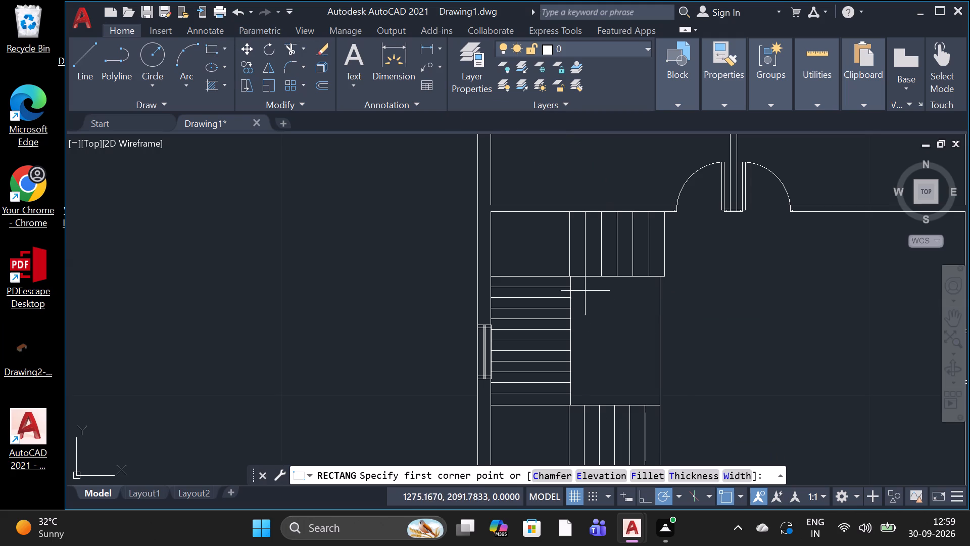
pyautogui.scroll(5, 581, 287)
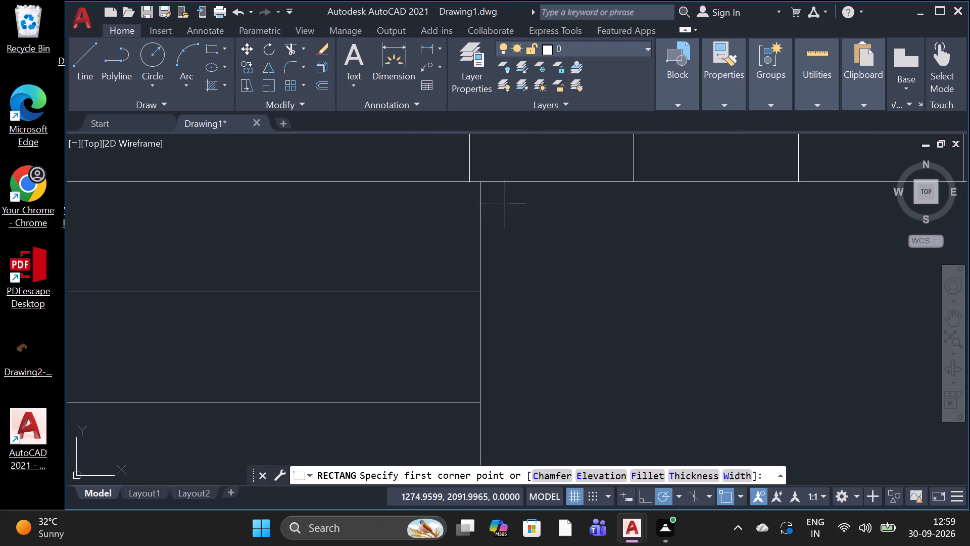
pyautogui.click(505, 204)
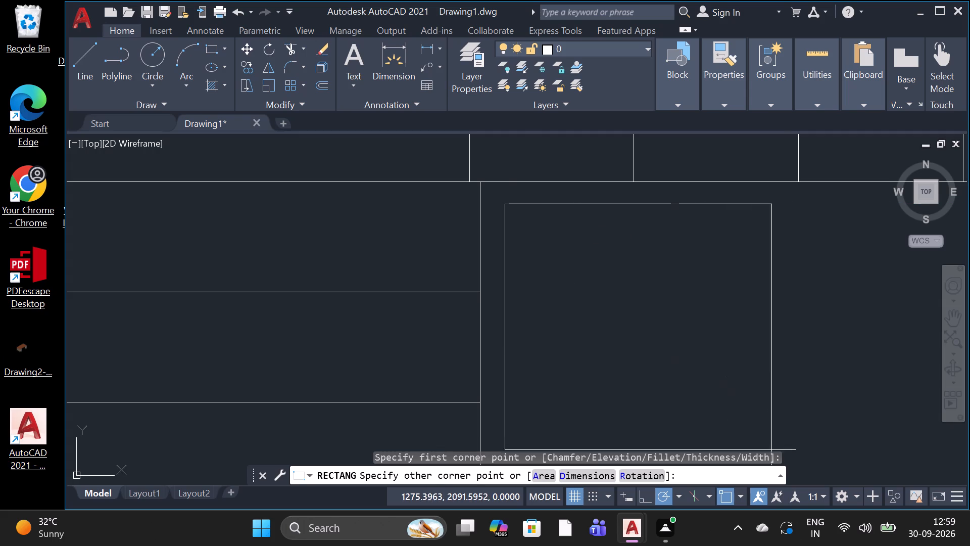
pyautogui.scroll(-3, 969, 525)
pyautogui.scroll(-2, 930, 412)
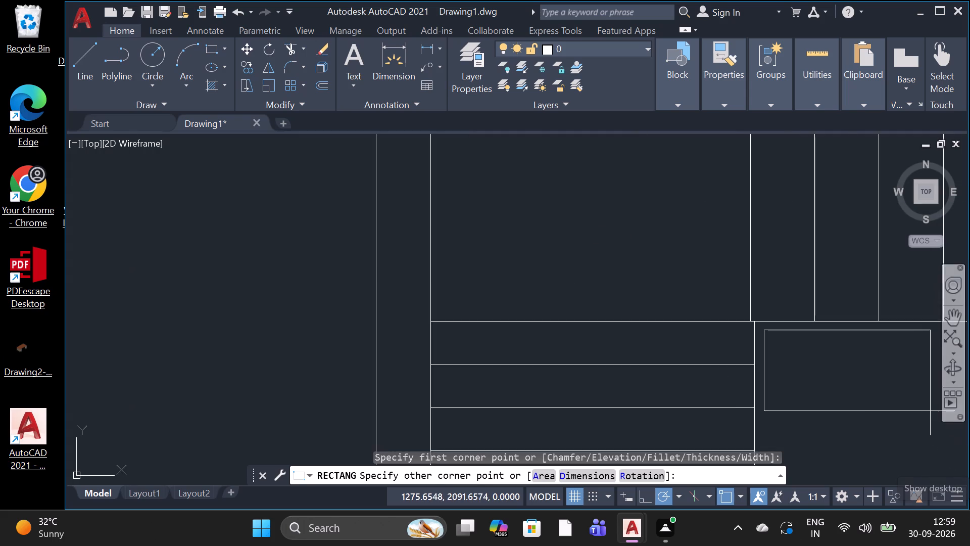
pyautogui.scroll(-6, 929, 410)
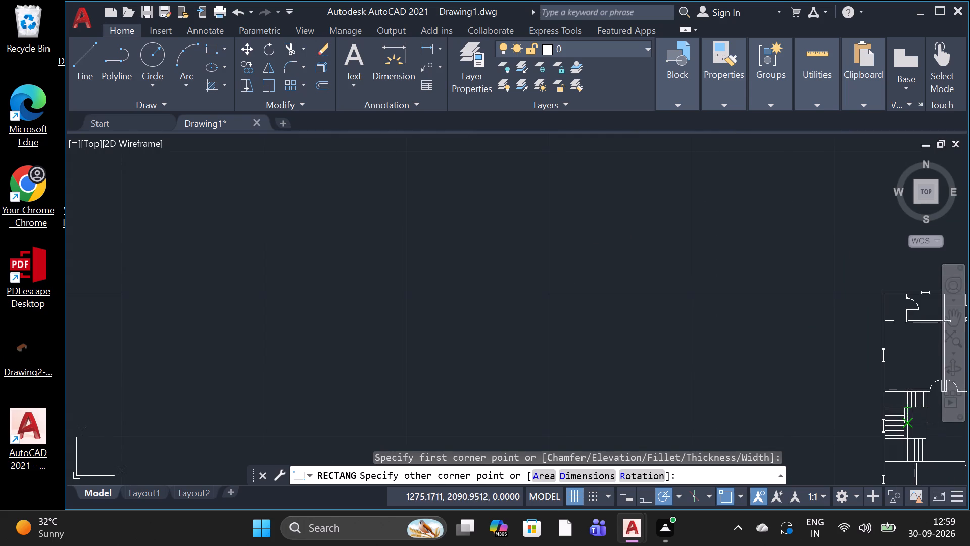
pyautogui.scroll(5, 913, 425)
pyautogui.scroll(-4, 916, 443)
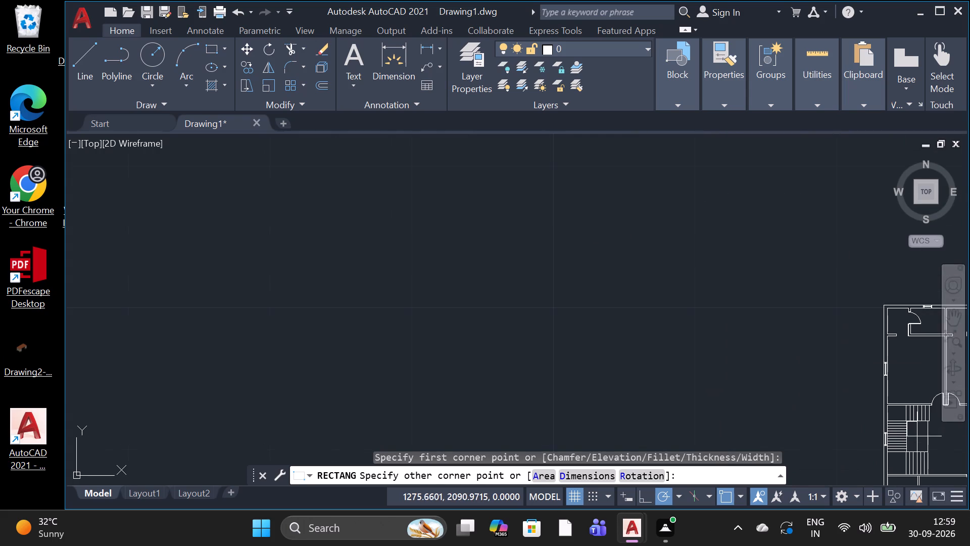
pyautogui.scroll(5, 923, 447)
pyautogui.scroll(-5, 923, 448)
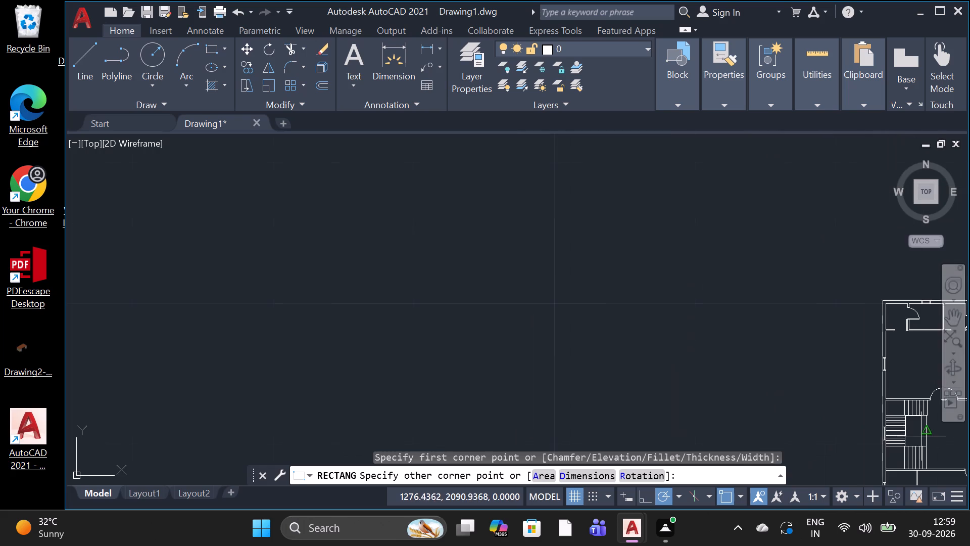
pyautogui.scroll(5, 920, 448)
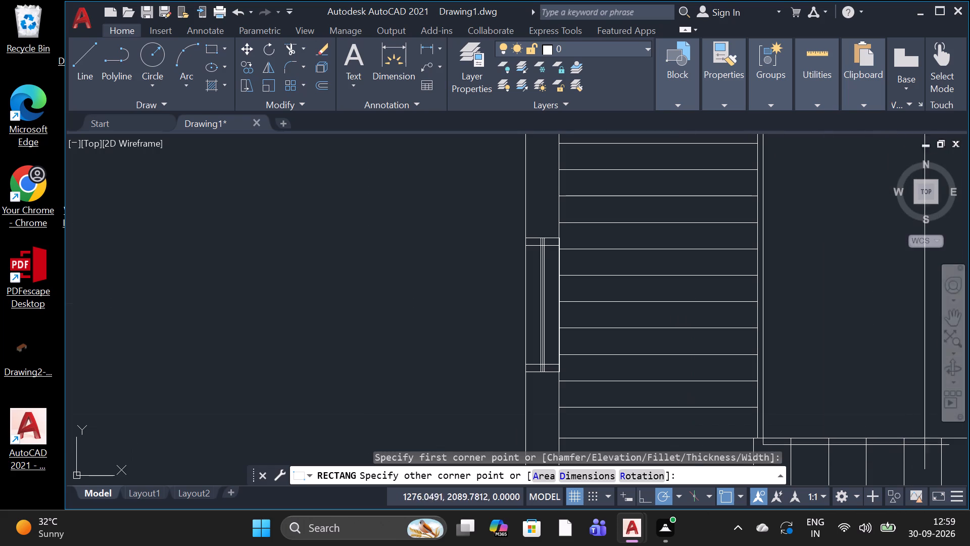
pyautogui.scroll(-3, 937, 428)
pyautogui.scroll(2, 941, 426)
pyautogui.scroll(-3, 941, 426)
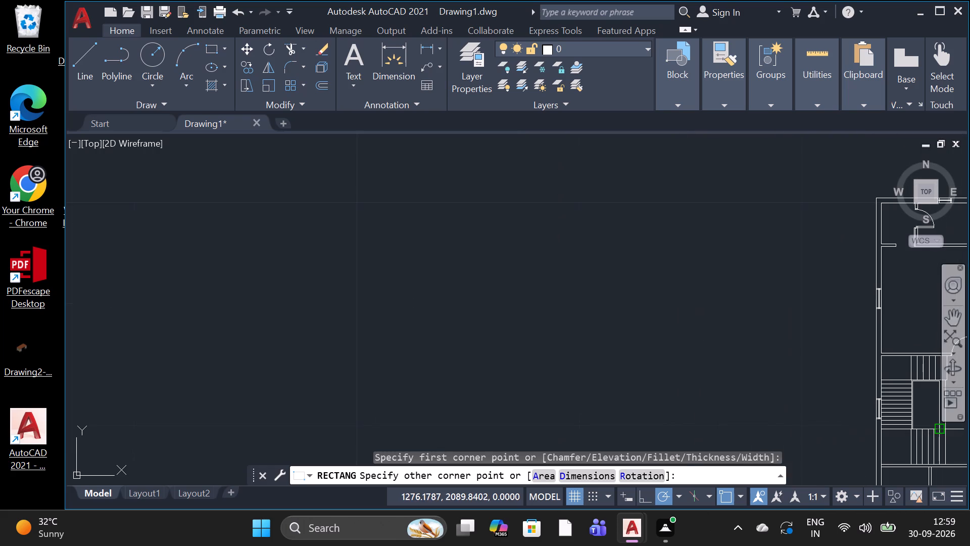
pyautogui.scroll(5, 942, 425)
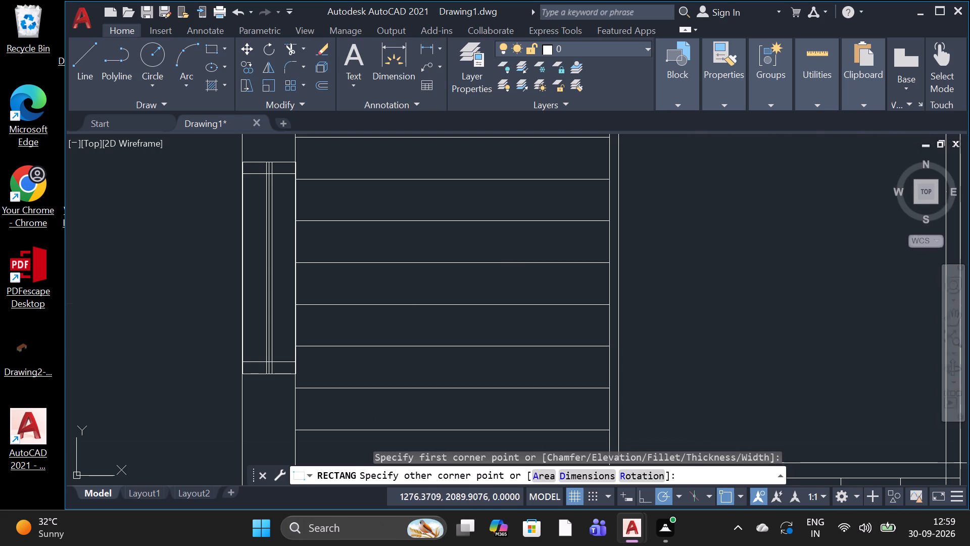
pyautogui.click(954, 475)
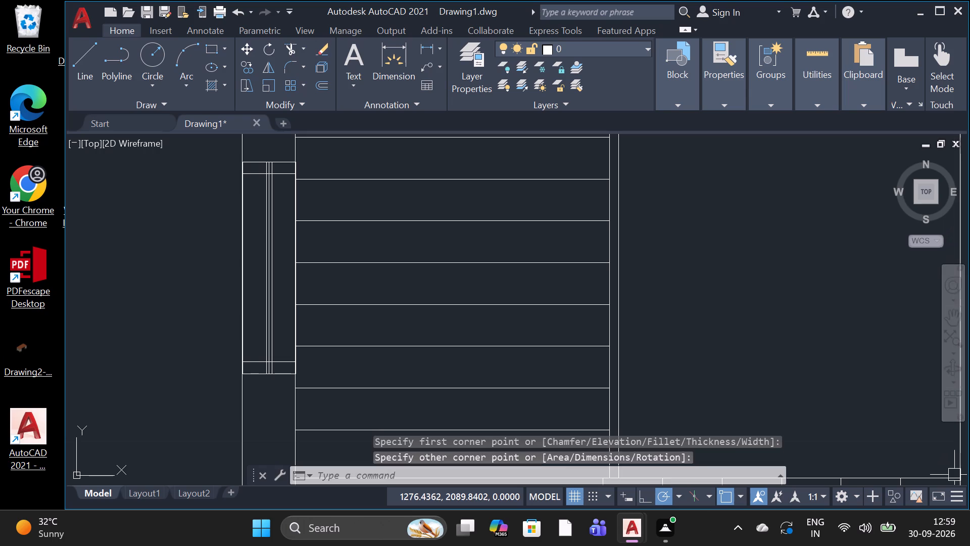
# Examine the completed U-shaped staircase and the rest of the floor plan from top rooms to entrance stairs.
pyautogui.scroll(-2, 889, 420)
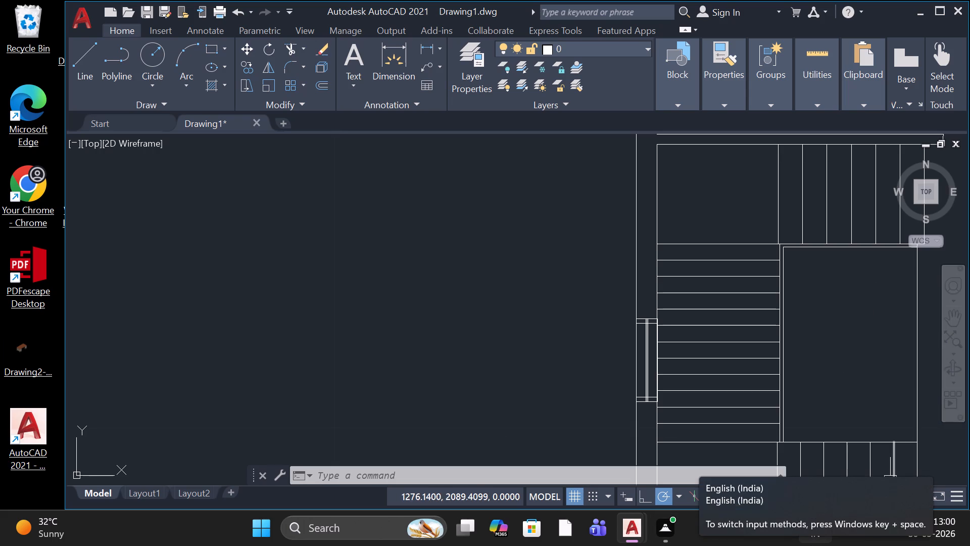
pyautogui.scroll(-4, 931, 373)
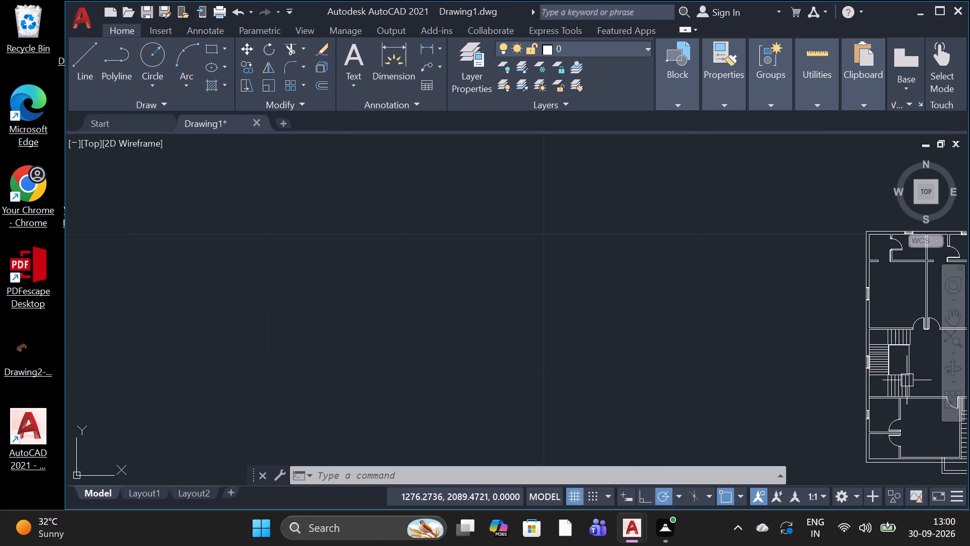
pyautogui.scroll(5, 909, 384)
pyautogui.scroll(-7, 871, 384)
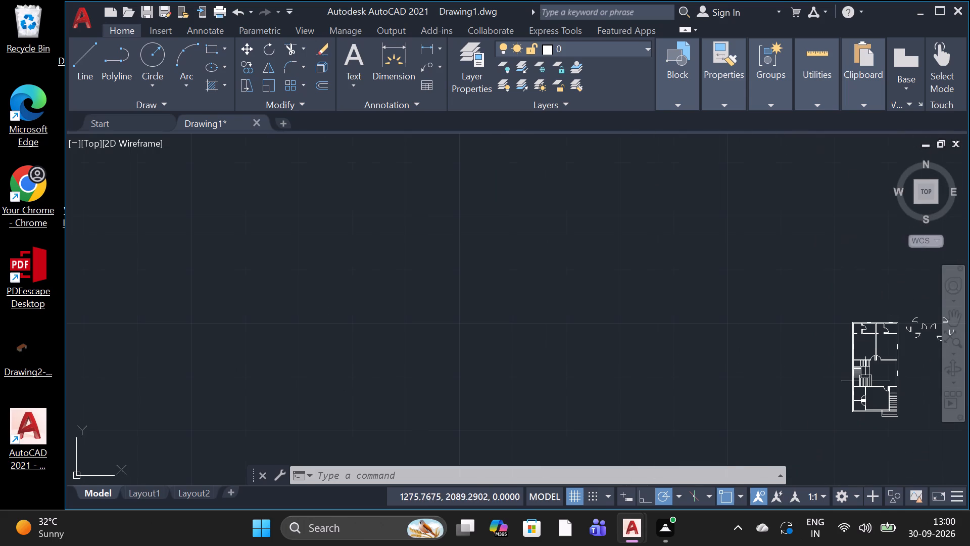
pyautogui.scroll(6, 900, 369)
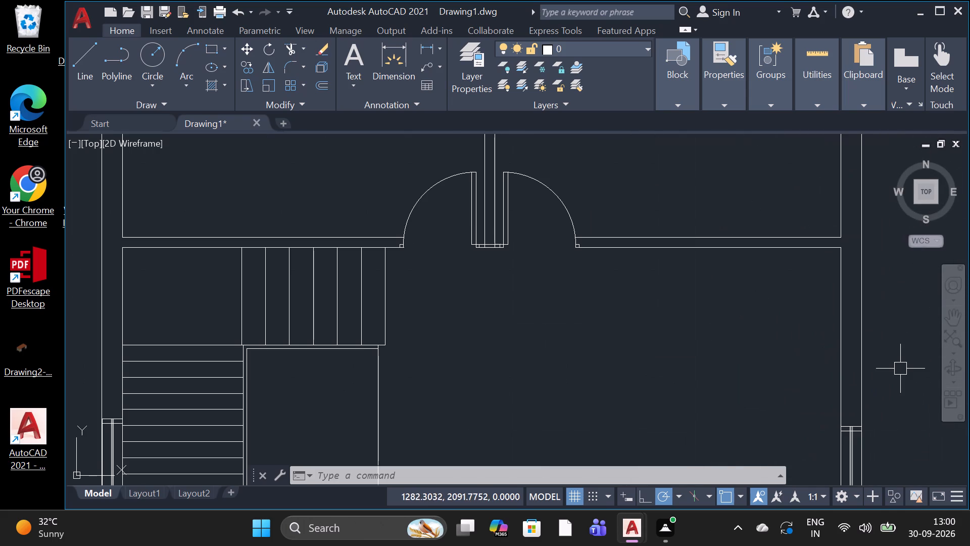
pyautogui.scroll(-5, 900, 369)
pyautogui.scroll(5, 905, 368)
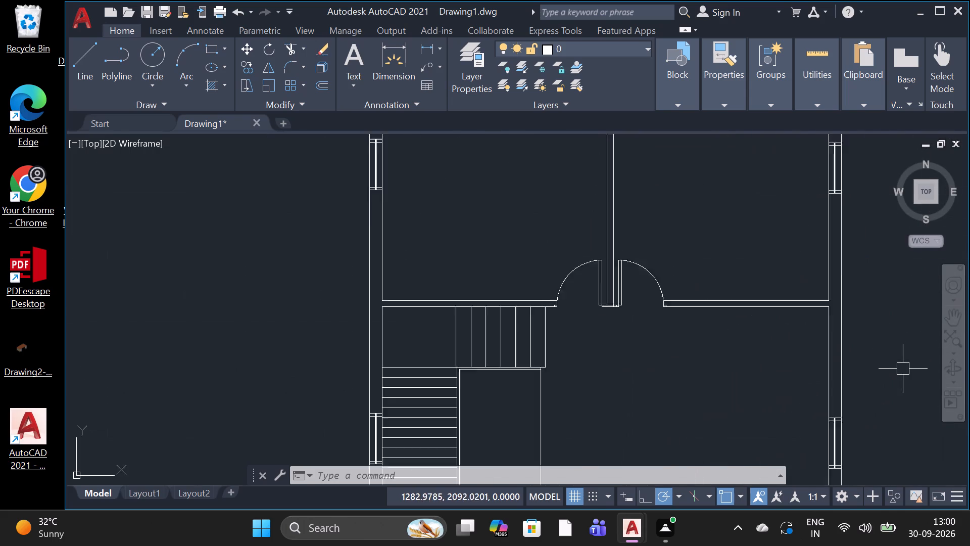
pyautogui.scroll(-7, 879, 377)
pyautogui.scroll(2, 905, 388)
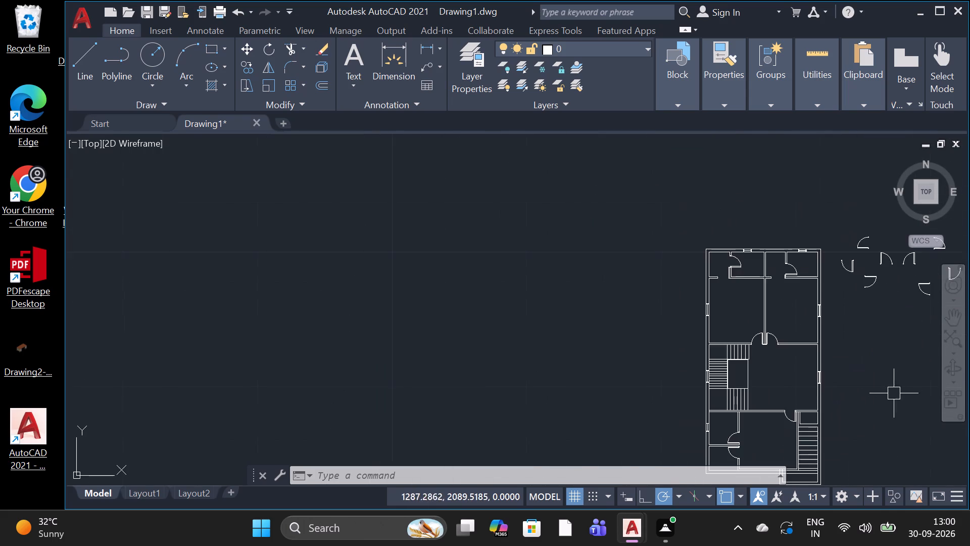
pyautogui.scroll(2, 893, 393)
pyautogui.scroll(-3, 891, 393)
pyautogui.scroll(1, 863, 465)
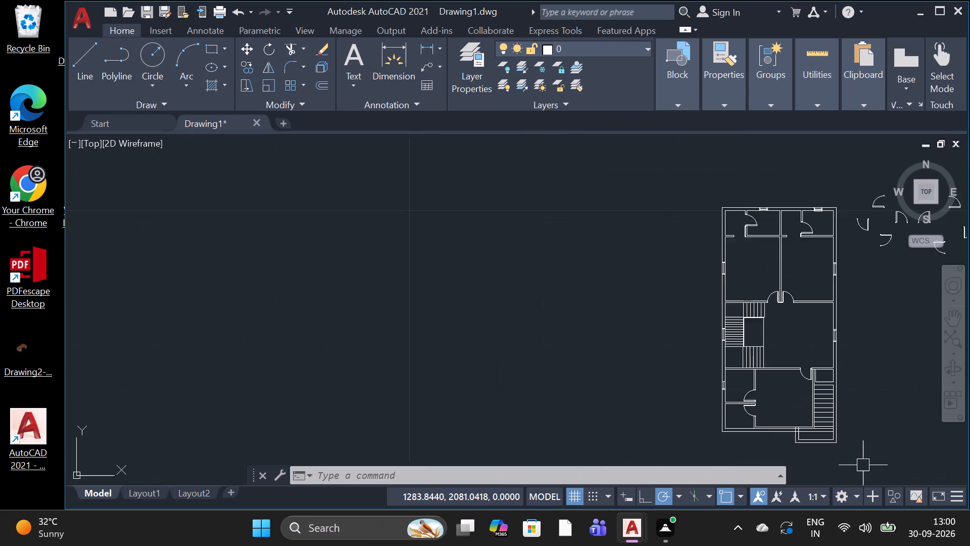
pyautogui.scroll(1, 863, 465)
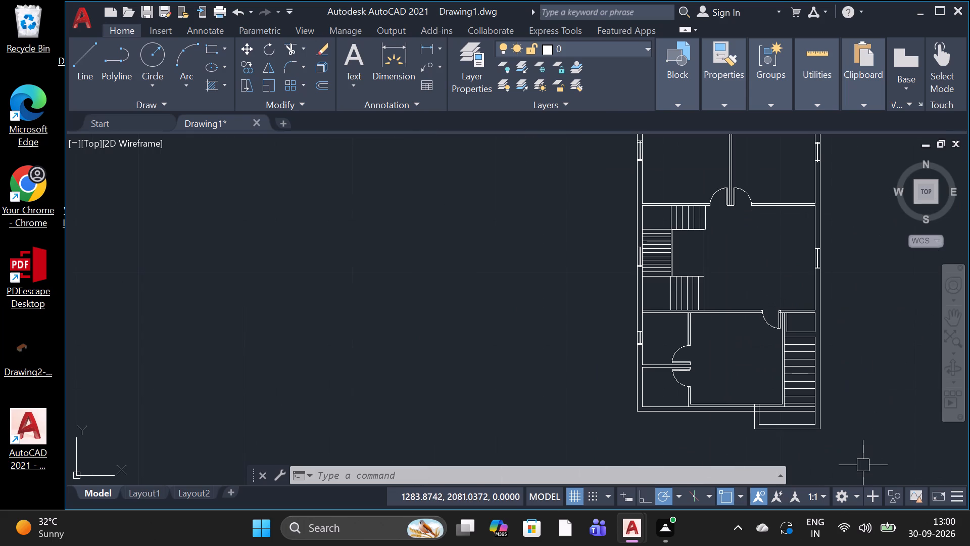
pyautogui.scroll(-2, 819, 420)
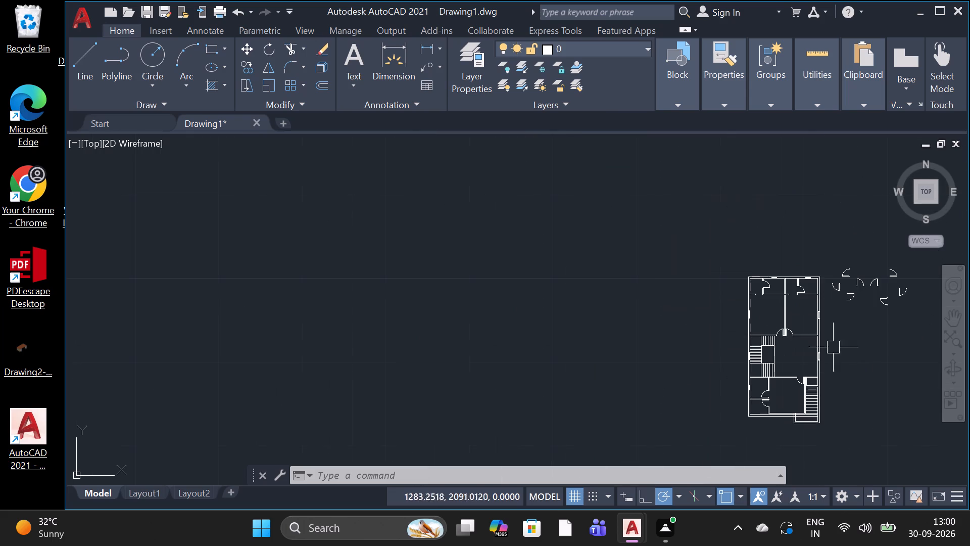
pyautogui.scroll(2, 841, 328)
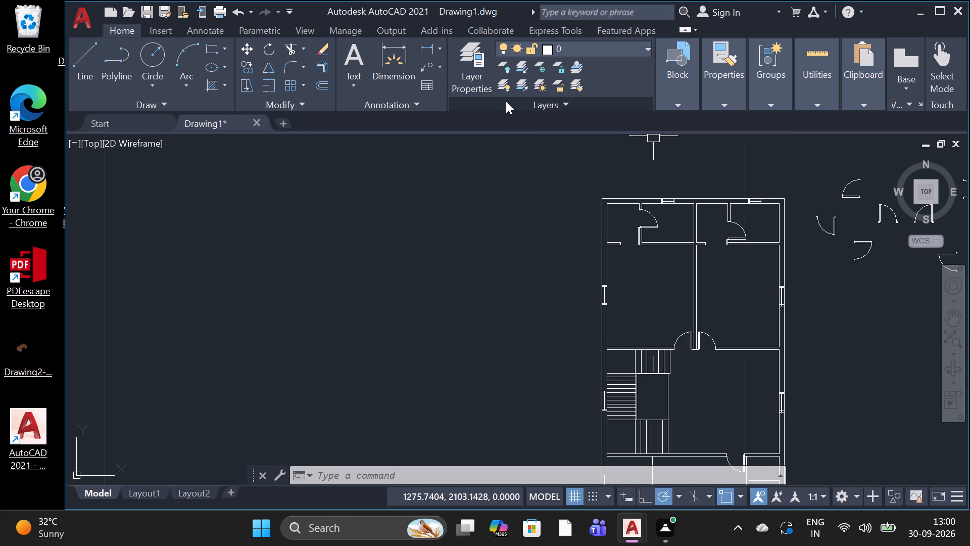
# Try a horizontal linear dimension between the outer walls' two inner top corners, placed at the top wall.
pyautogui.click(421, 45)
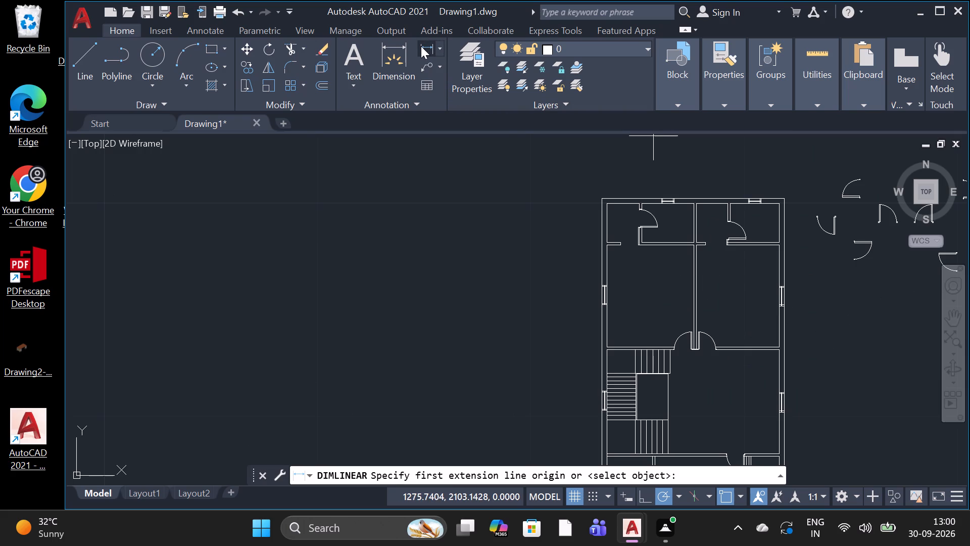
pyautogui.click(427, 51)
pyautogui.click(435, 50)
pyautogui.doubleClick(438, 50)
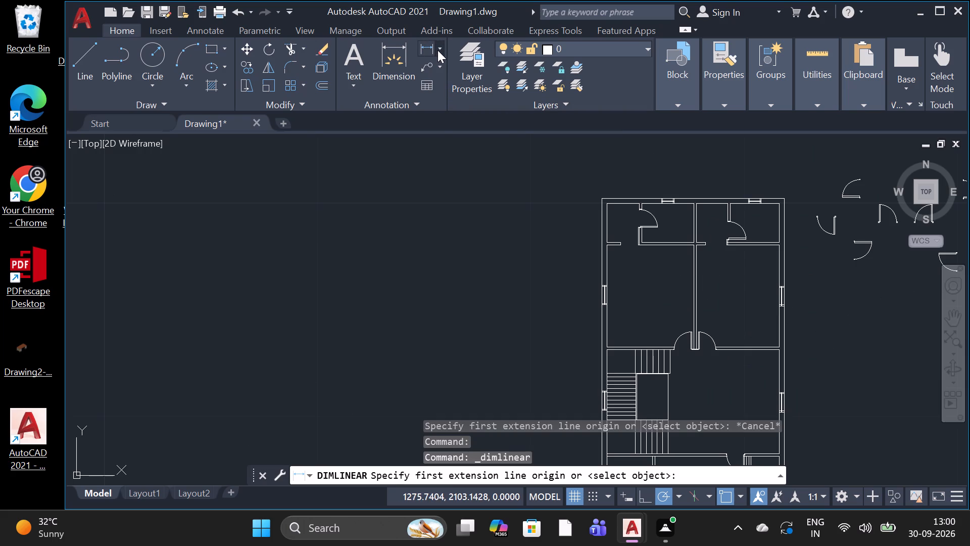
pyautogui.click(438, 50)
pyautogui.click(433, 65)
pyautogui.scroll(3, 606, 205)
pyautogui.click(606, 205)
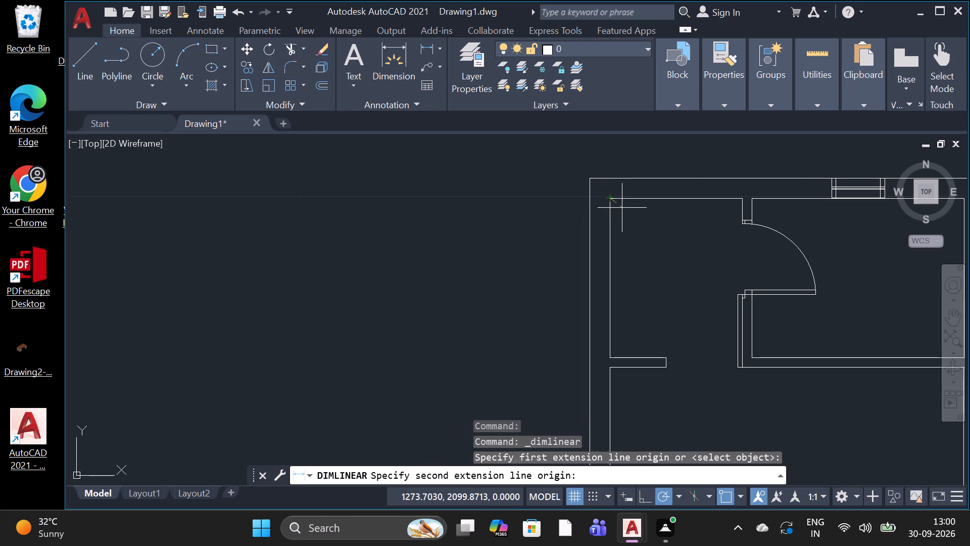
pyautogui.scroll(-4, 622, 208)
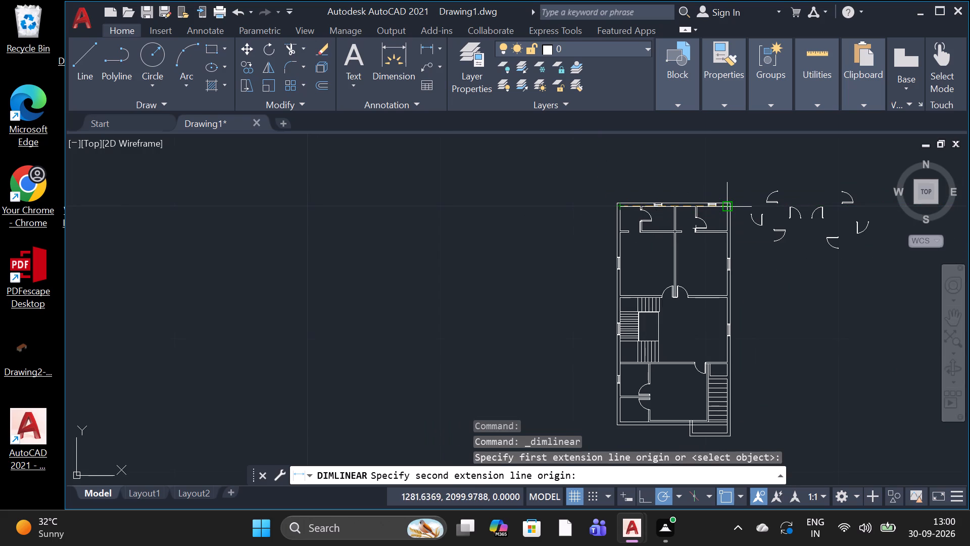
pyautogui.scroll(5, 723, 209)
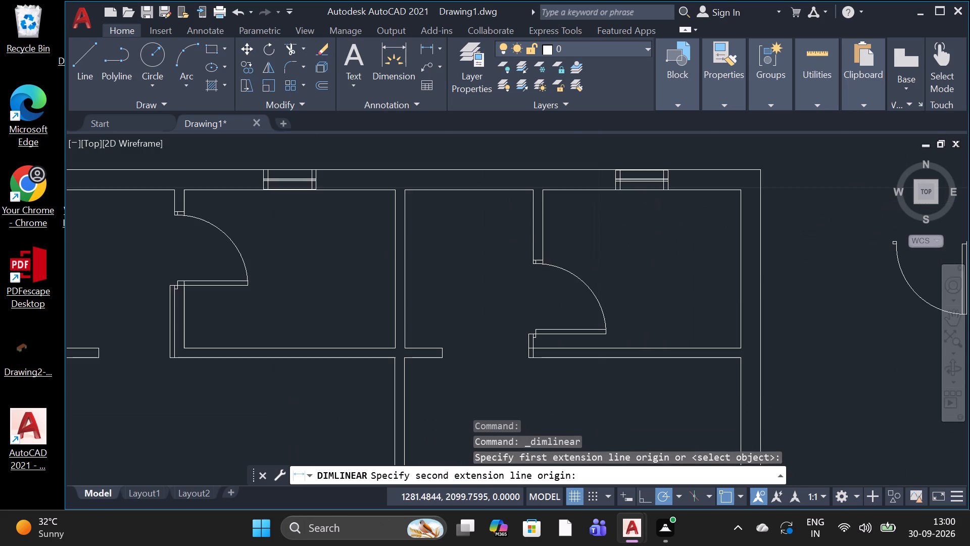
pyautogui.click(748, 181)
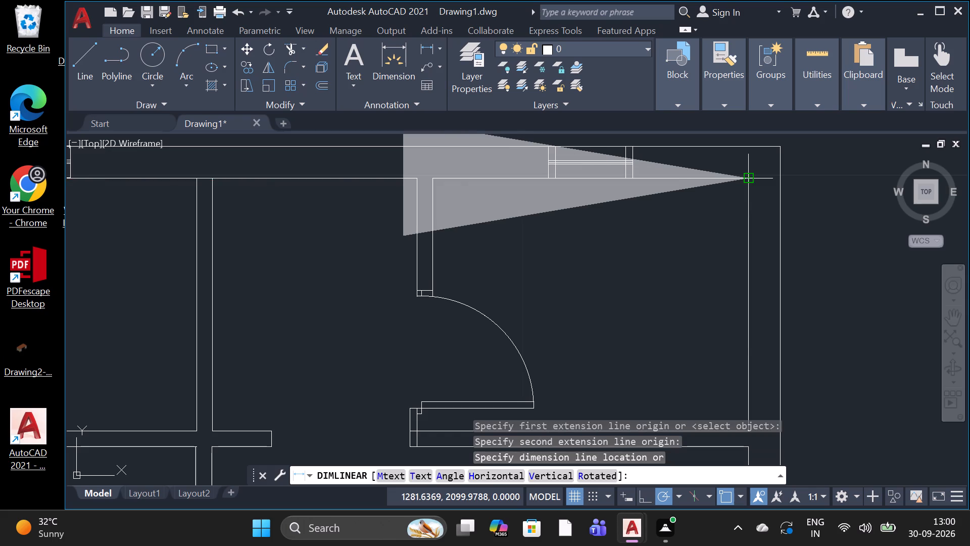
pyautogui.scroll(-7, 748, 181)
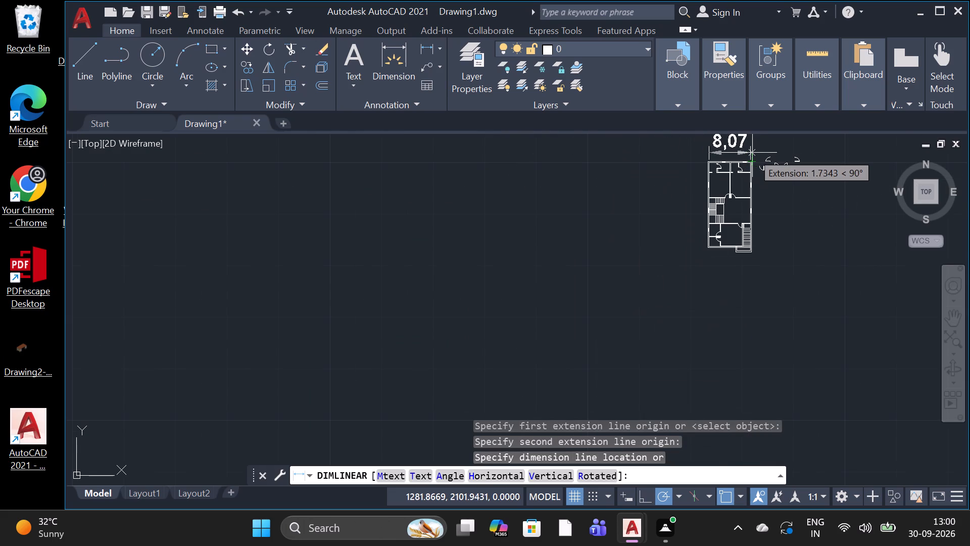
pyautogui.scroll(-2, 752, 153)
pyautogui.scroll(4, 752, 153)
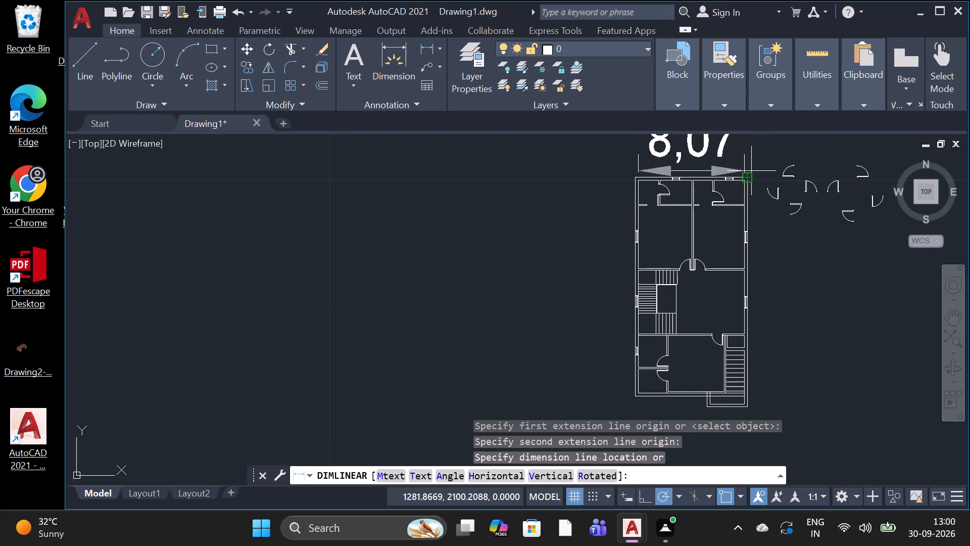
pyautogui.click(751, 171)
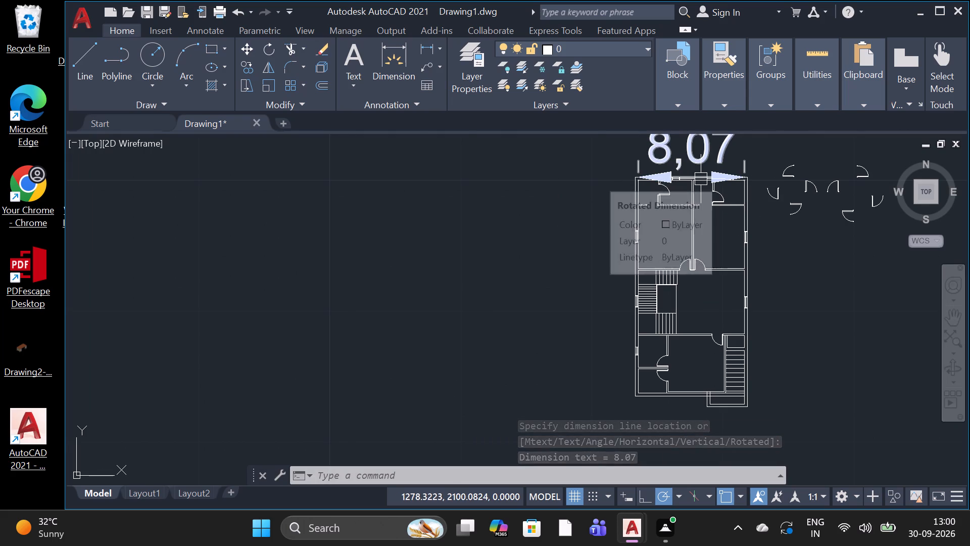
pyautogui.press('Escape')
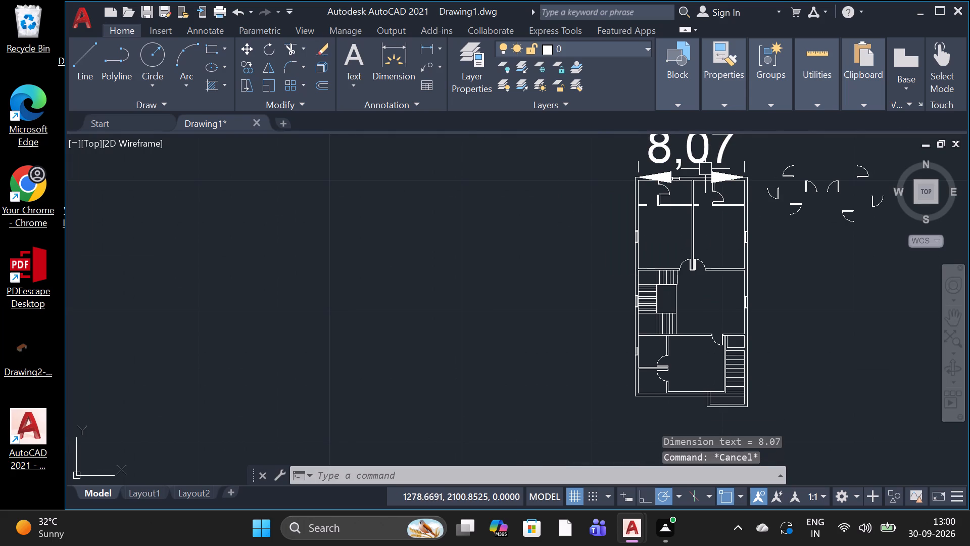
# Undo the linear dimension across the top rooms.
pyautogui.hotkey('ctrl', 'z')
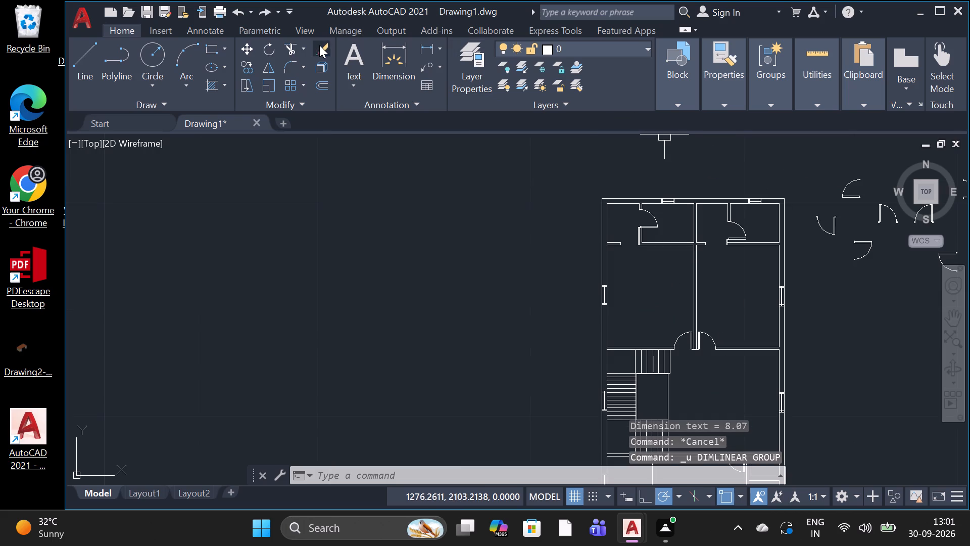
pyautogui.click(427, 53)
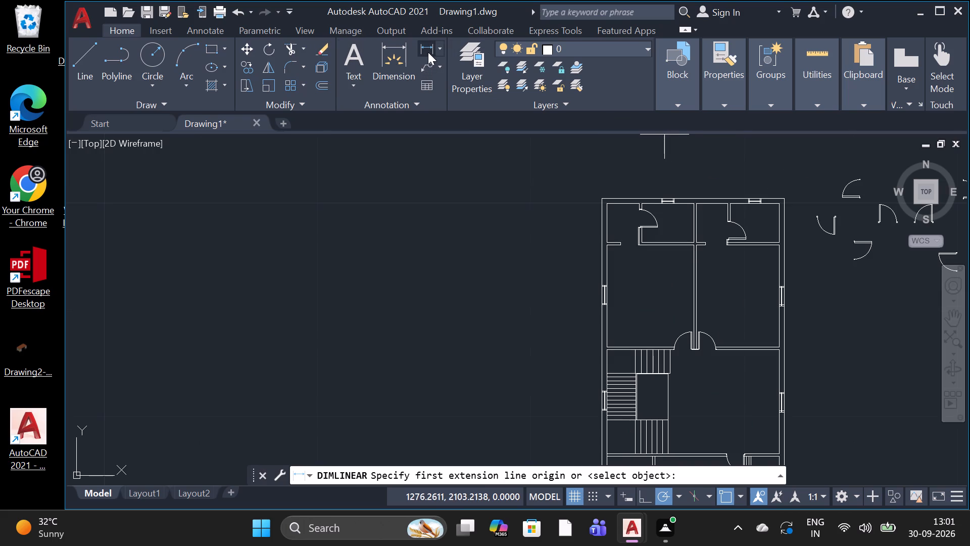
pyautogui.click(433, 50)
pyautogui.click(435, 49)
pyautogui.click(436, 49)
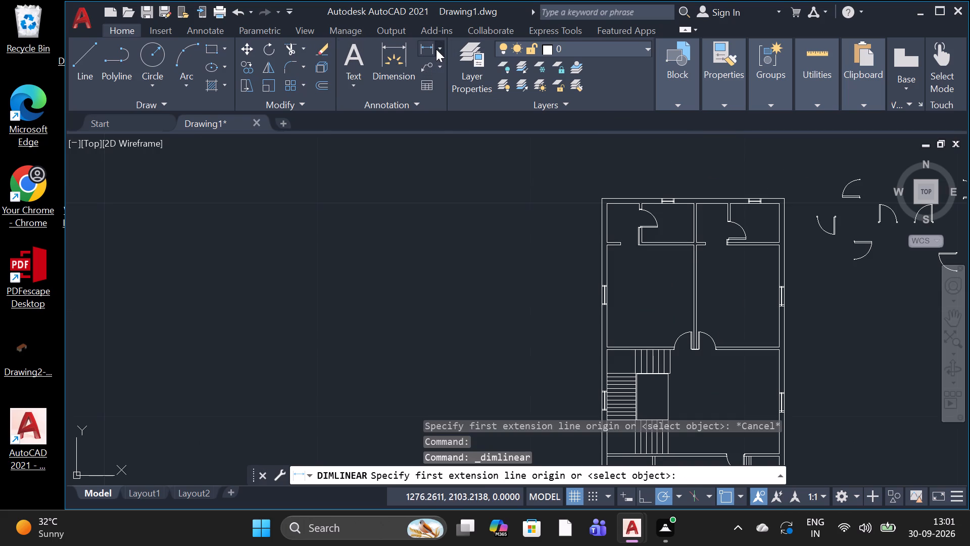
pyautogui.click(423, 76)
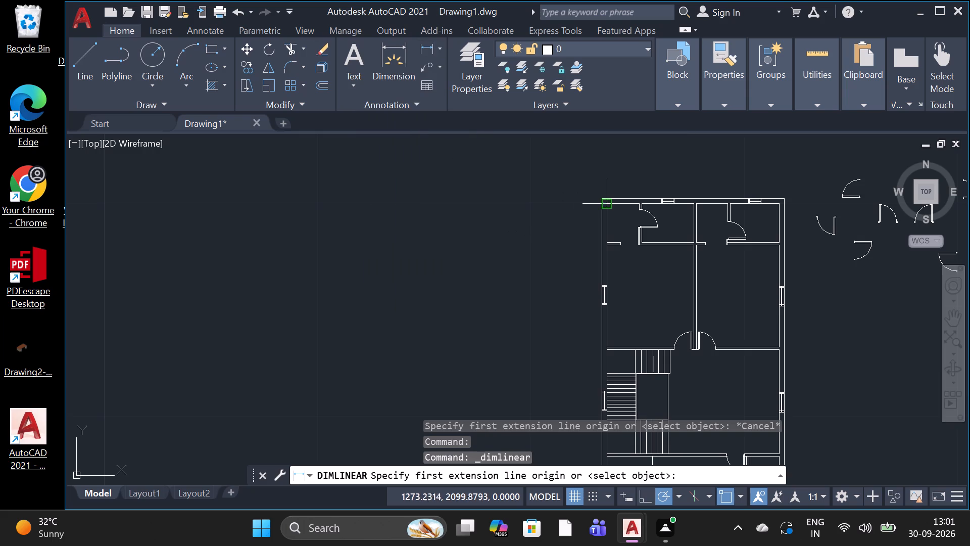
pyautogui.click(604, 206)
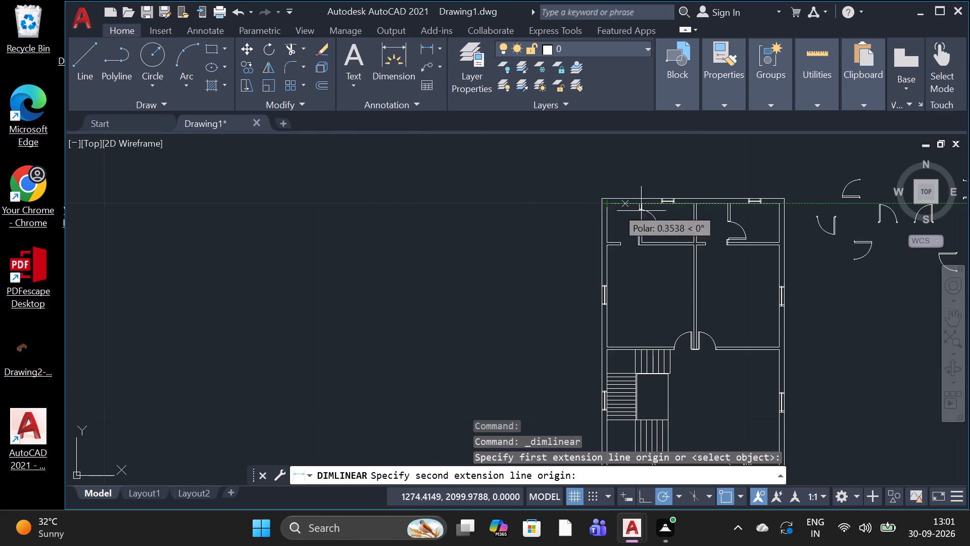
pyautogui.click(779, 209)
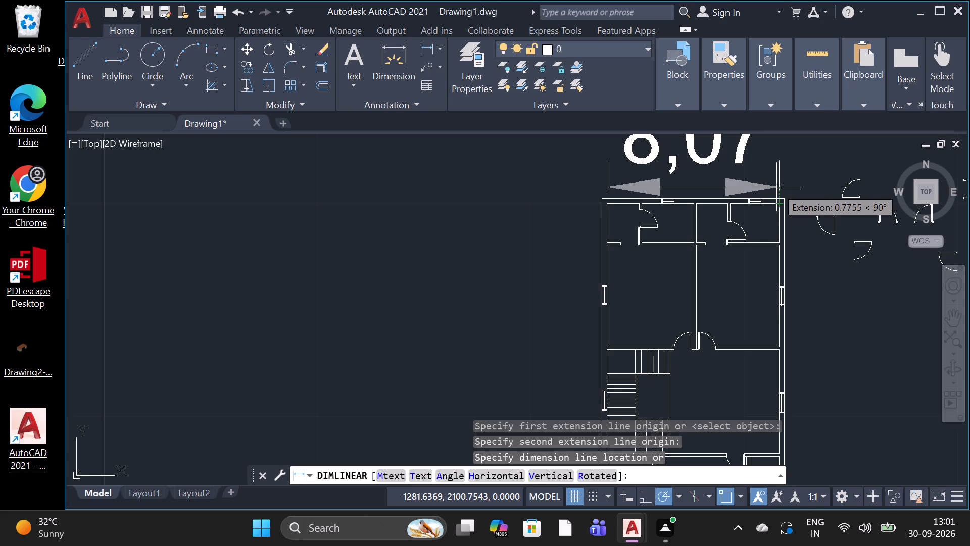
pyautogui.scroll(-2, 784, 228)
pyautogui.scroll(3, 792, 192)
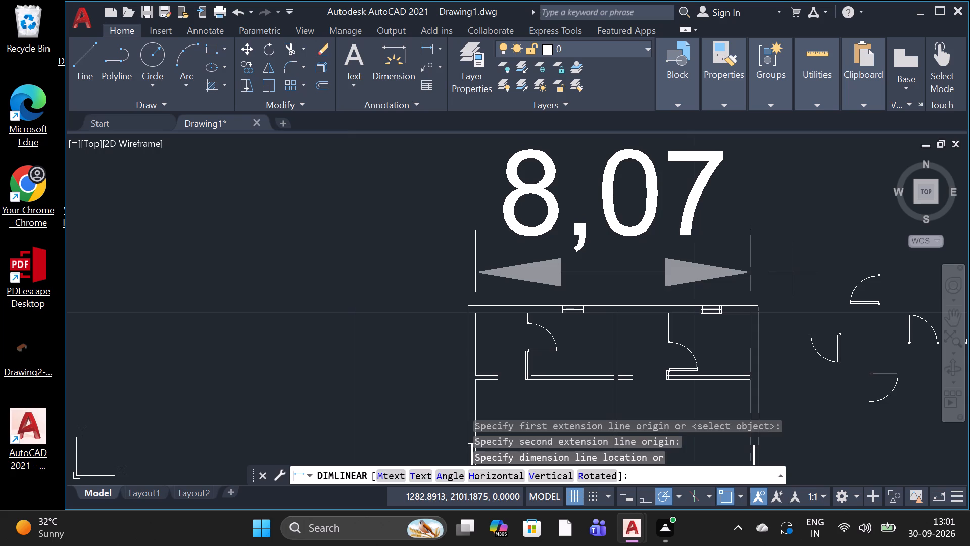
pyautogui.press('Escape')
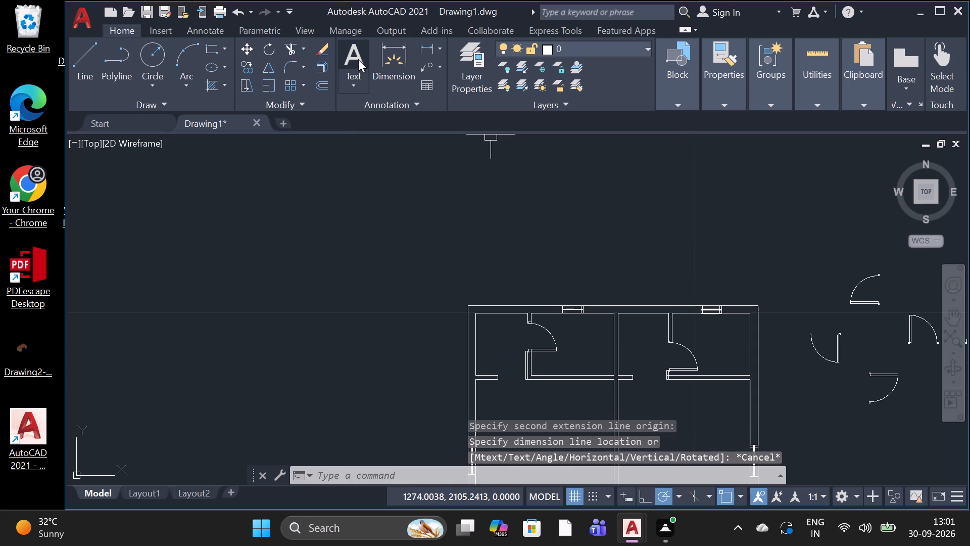
# Add a horizontal linear dimension between the plan's two outer top corners, placed just above the top wall.
pyautogui.click(428, 49)
pyautogui.click(435, 49)
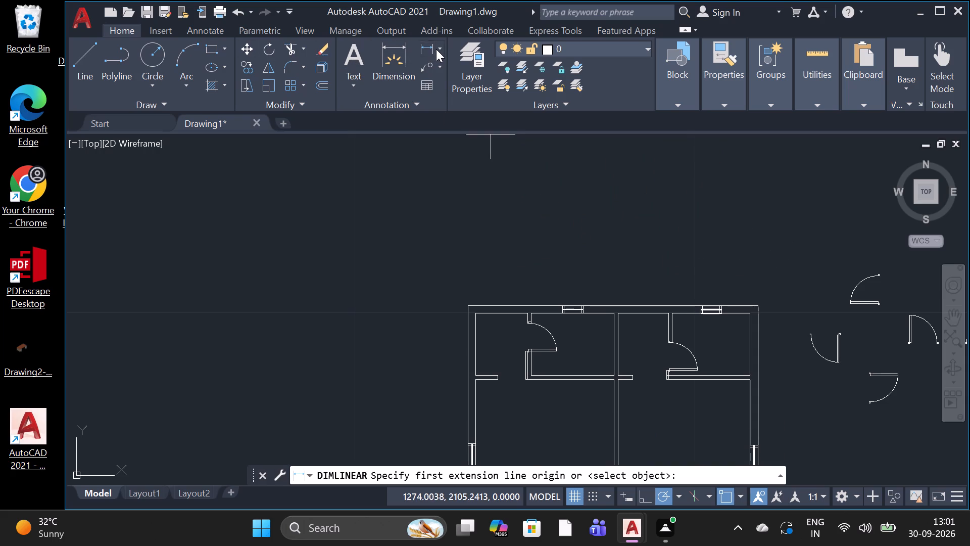
pyautogui.click(436, 49)
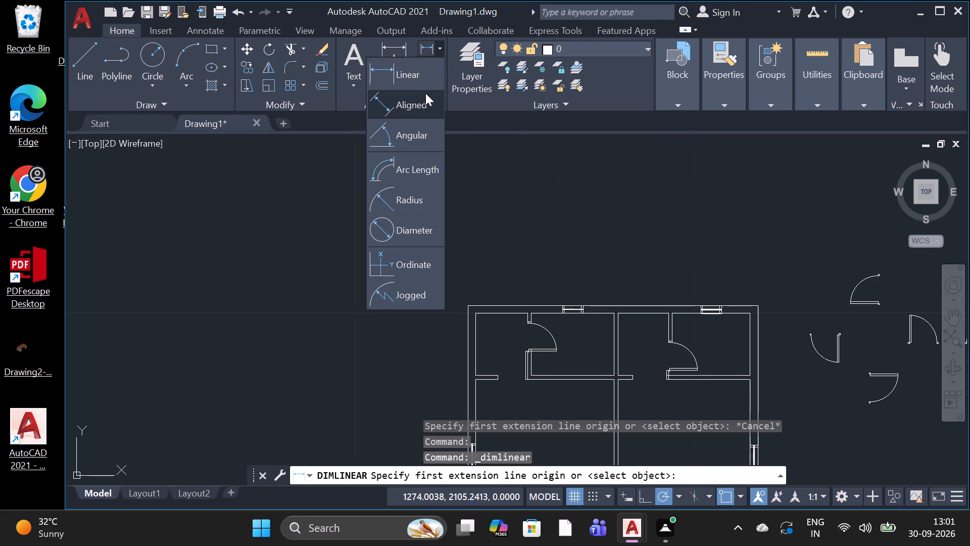
pyautogui.click(413, 75)
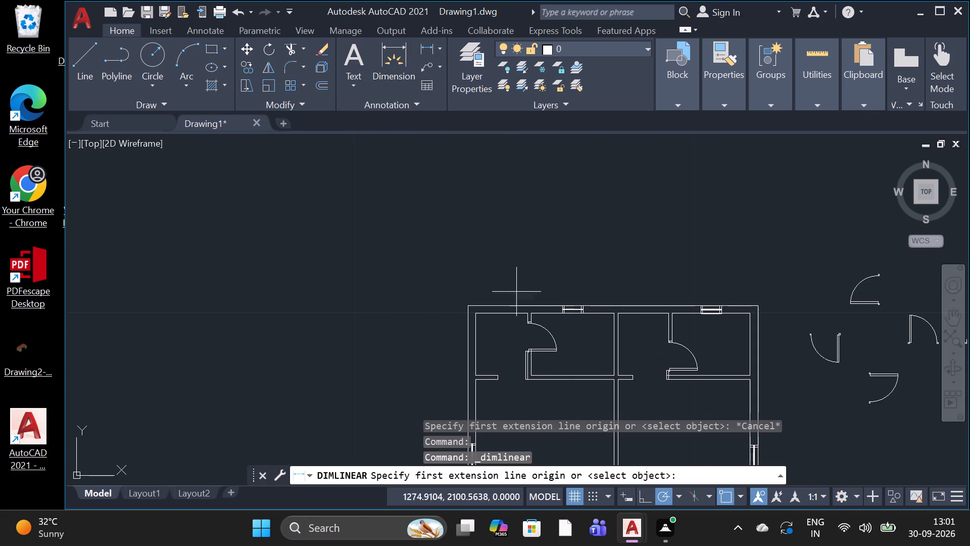
pyautogui.click(467, 299)
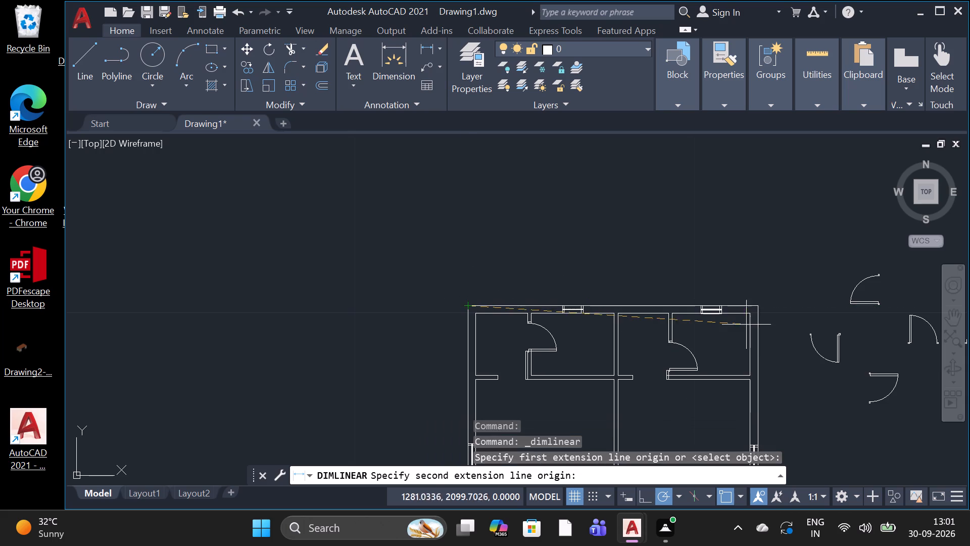
pyautogui.click(762, 303)
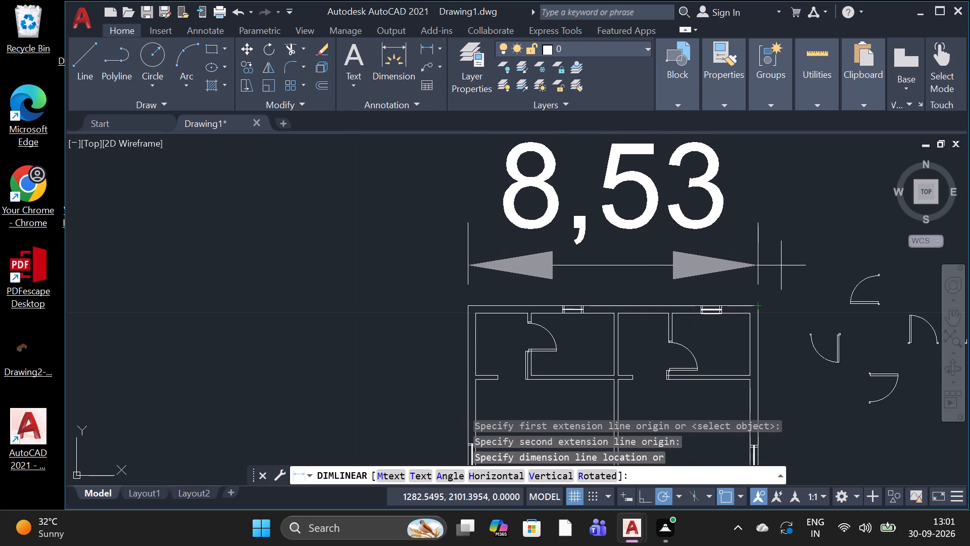
pyautogui.click(778, 291)
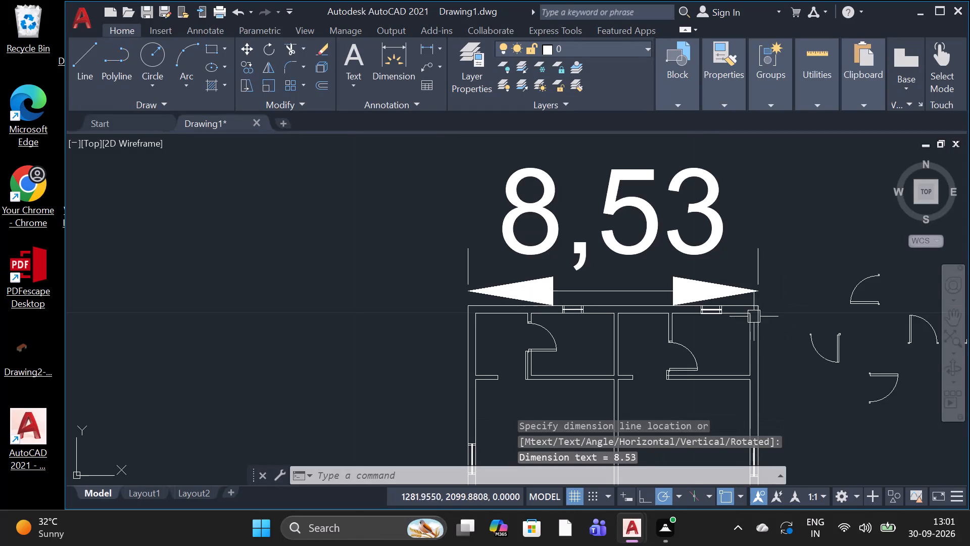
# Set the text height of the overall width dimension above the top wall to 0.5.
pyautogui.scroll(-4, 687, 324)
pyautogui.scroll(2, 684, 391)
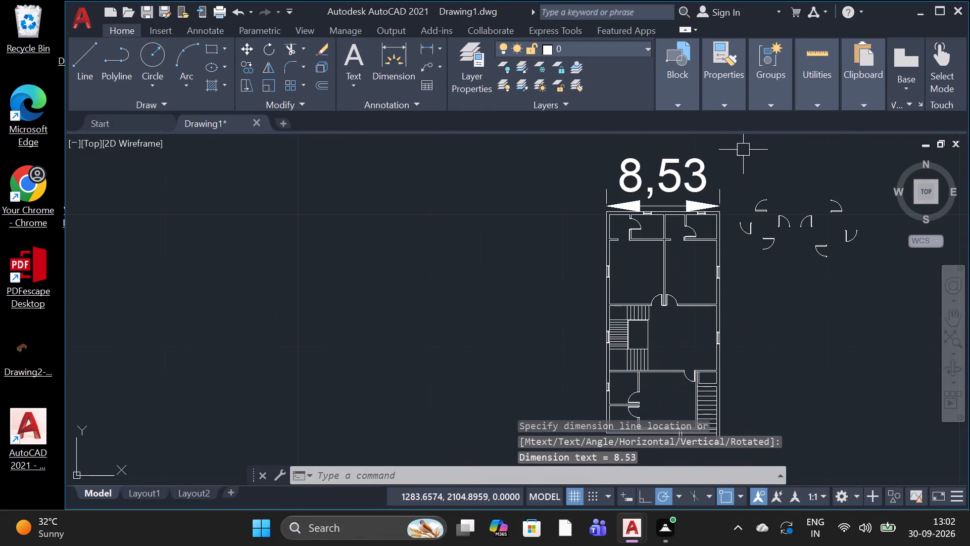
pyautogui.doubleClick(688, 173)
pyautogui.click(693, 170)
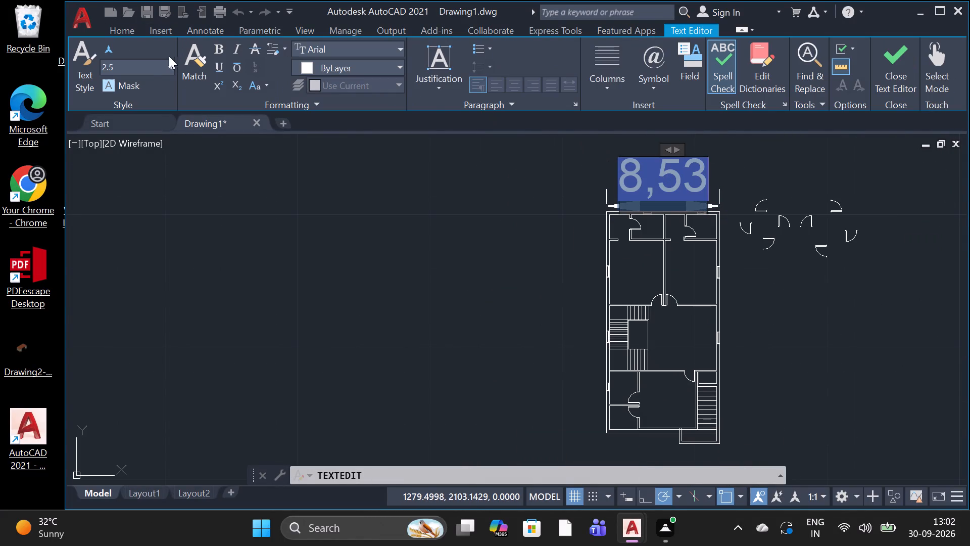
pyautogui.click(171, 66)
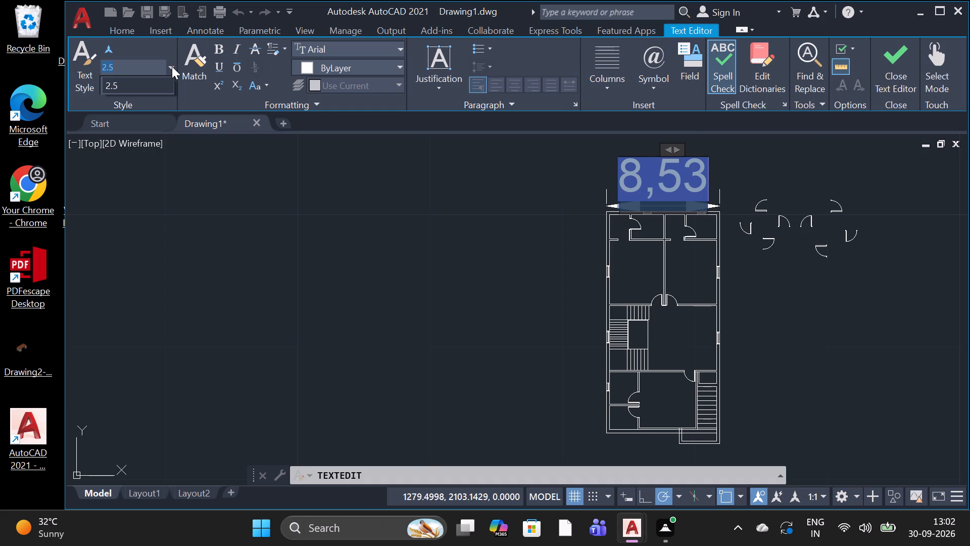
pyautogui.press('BackSpace')
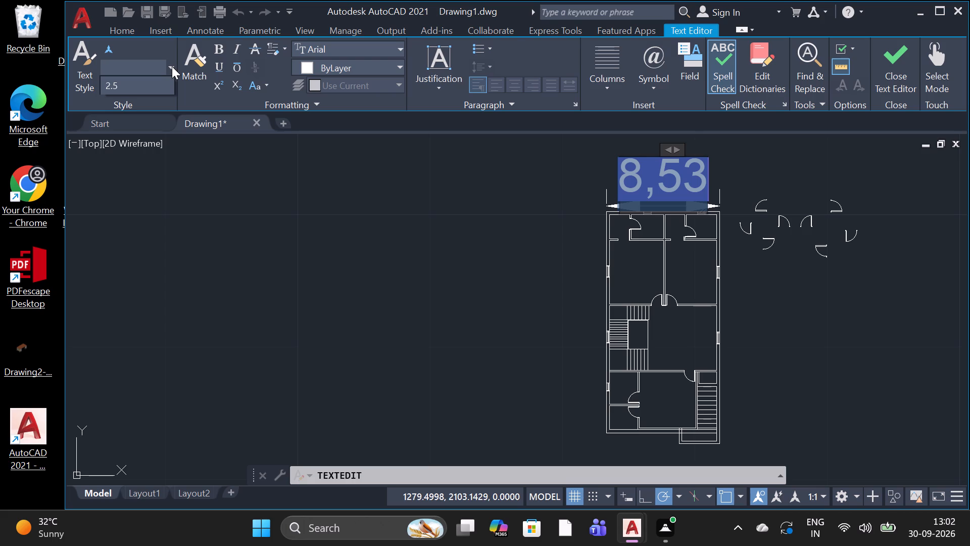
pyautogui.press('1')
pyautogui.press('Return')
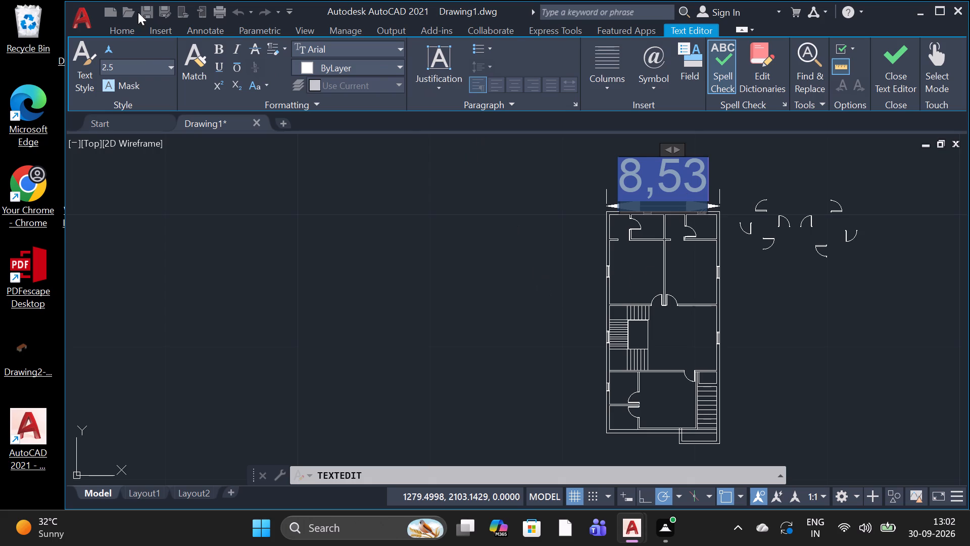
pyautogui.click(153, 71)
pyautogui.press('BackSpace')
pyautogui.write('0.')
pyautogui.press('5')
pyautogui.press('Return')
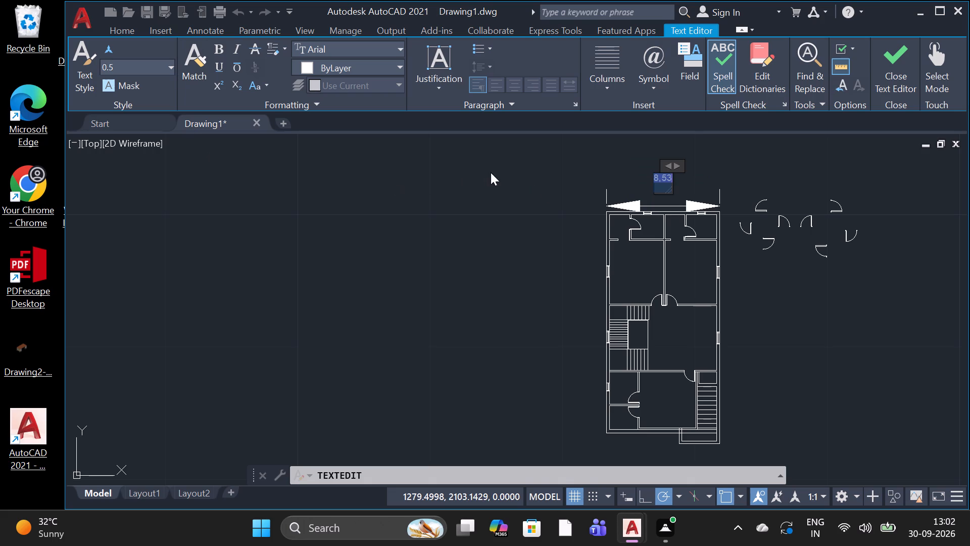
pyautogui.click(560, 184)
# Add a vertical linear dimension from the plan's outer top-left corner to its outer bottom-left corner, placed outside the left wall.
pyautogui.scroll(-1, 664, 229)
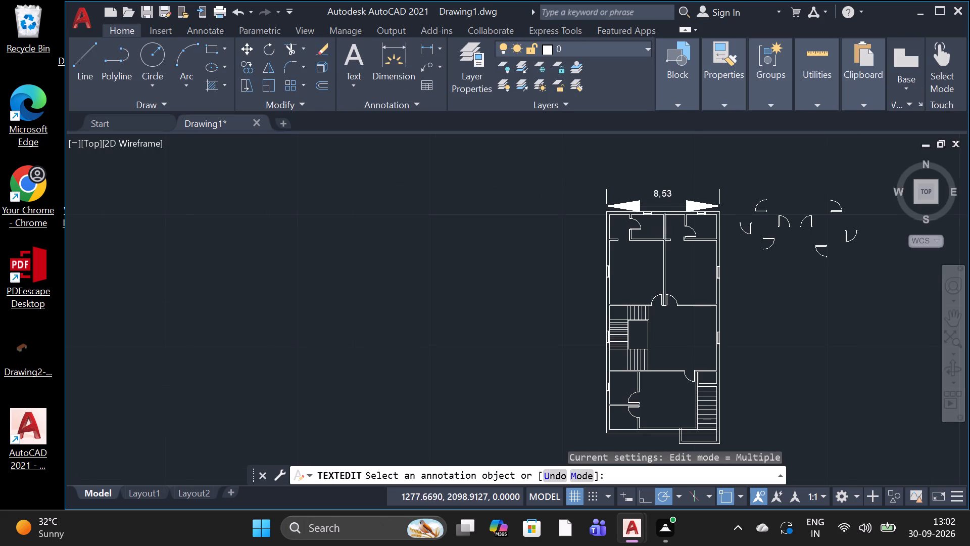
pyautogui.scroll(-1, 668, 227)
pyautogui.scroll(2, 692, 334)
pyautogui.scroll(-2, 693, 323)
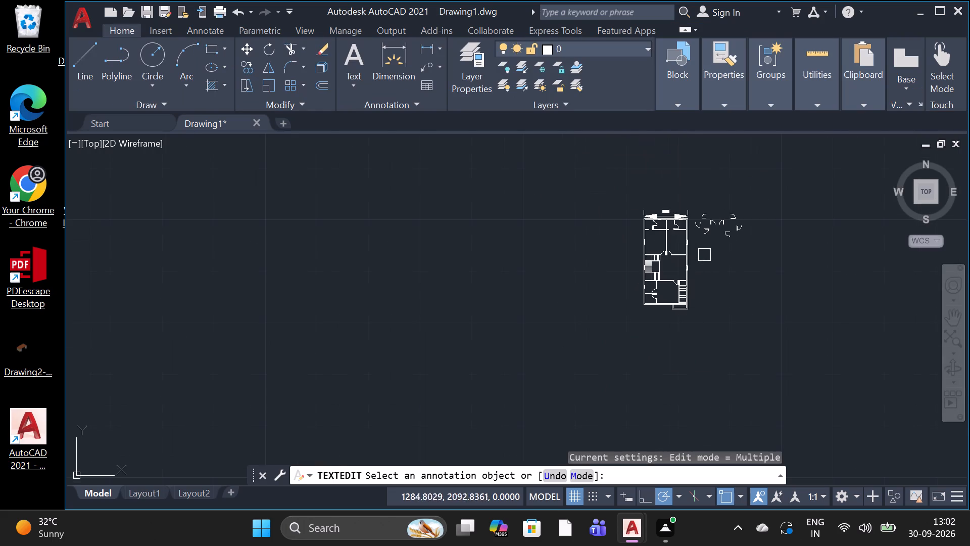
pyautogui.scroll(2, 709, 235)
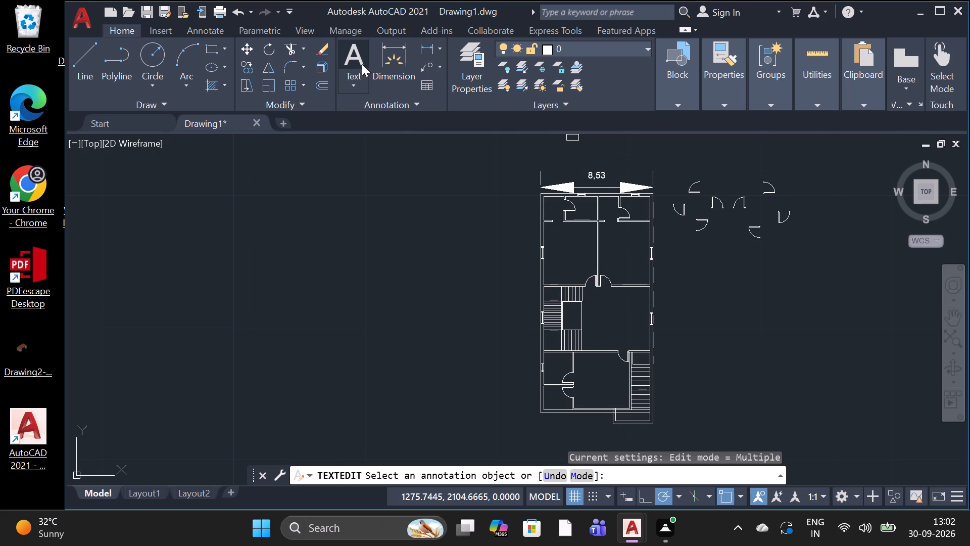
pyautogui.click(427, 55)
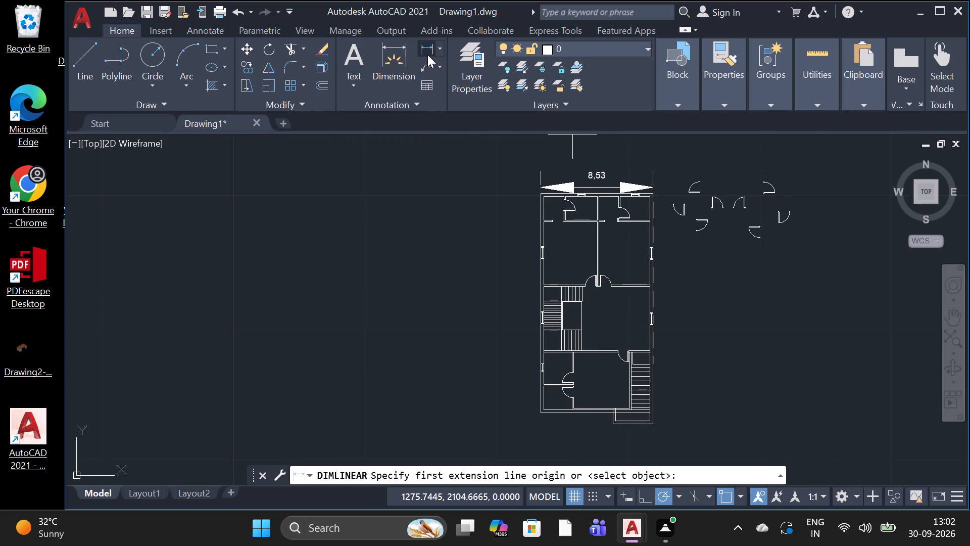
pyautogui.click(538, 193)
pyautogui.scroll(2, 538, 193)
pyautogui.scroll(-1, 534, 268)
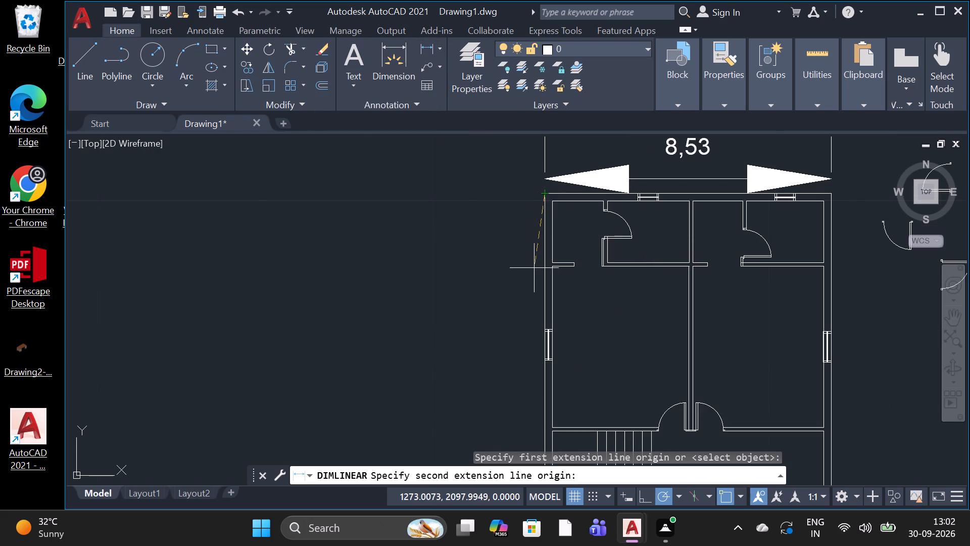
pyautogui.scroll(-1, 535, 268)
pyautogui.scroll(-3, 512, 417)
pyautogui.scroll(1, 522, 420)
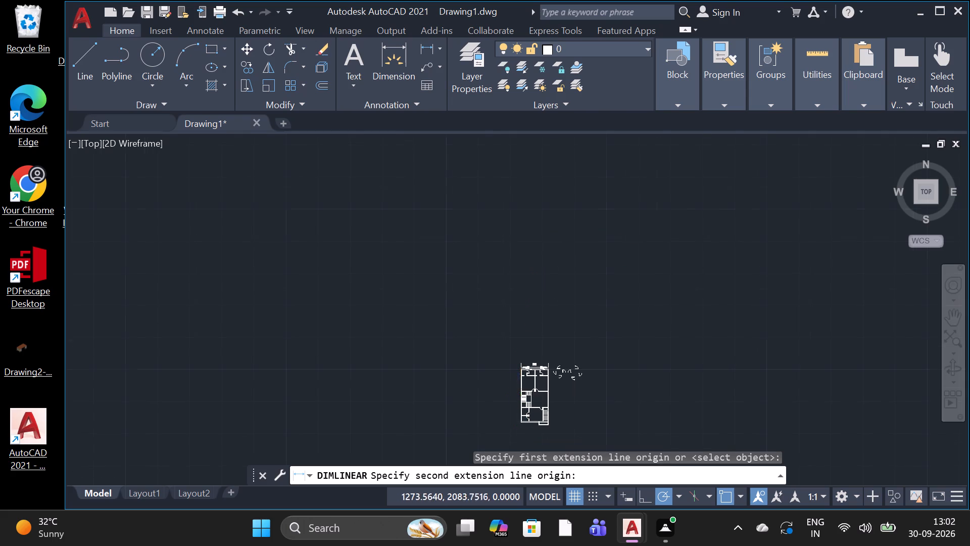
pyautogui.scroll(4, 522, 420)
pyautogui.scroll(-3, 514, 414)
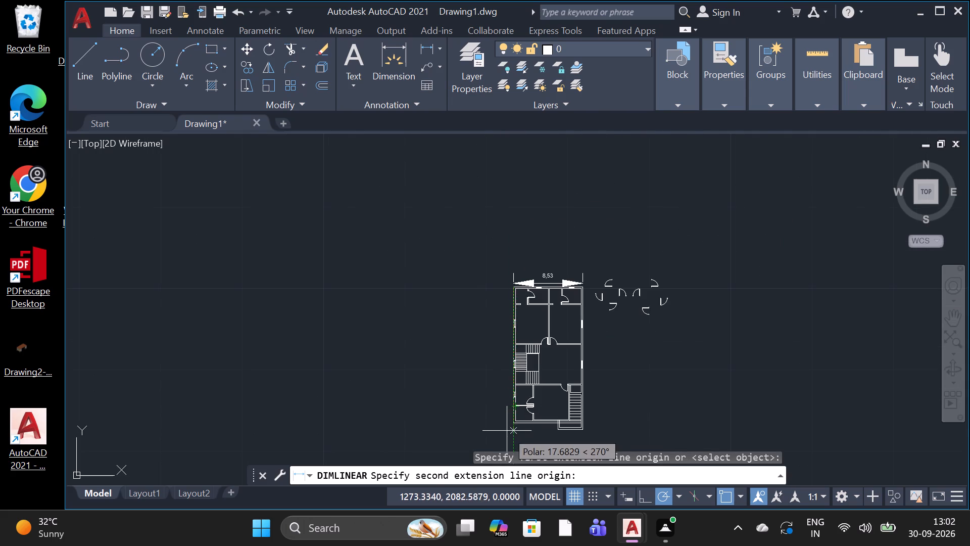
pyautogui.scroll(3, 507, 428)
pyautogui.click(525, 413)
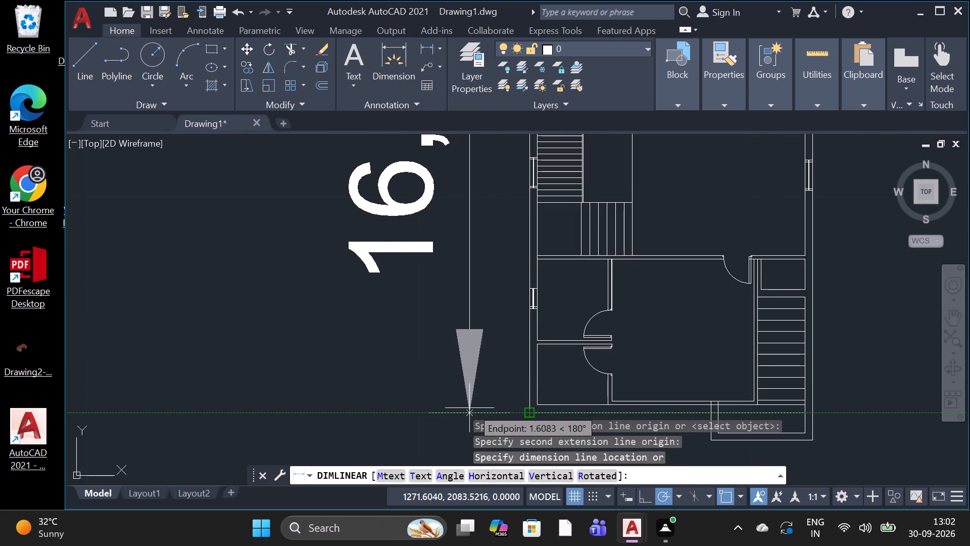
pyautogui.scroll(-4, 469, 408)
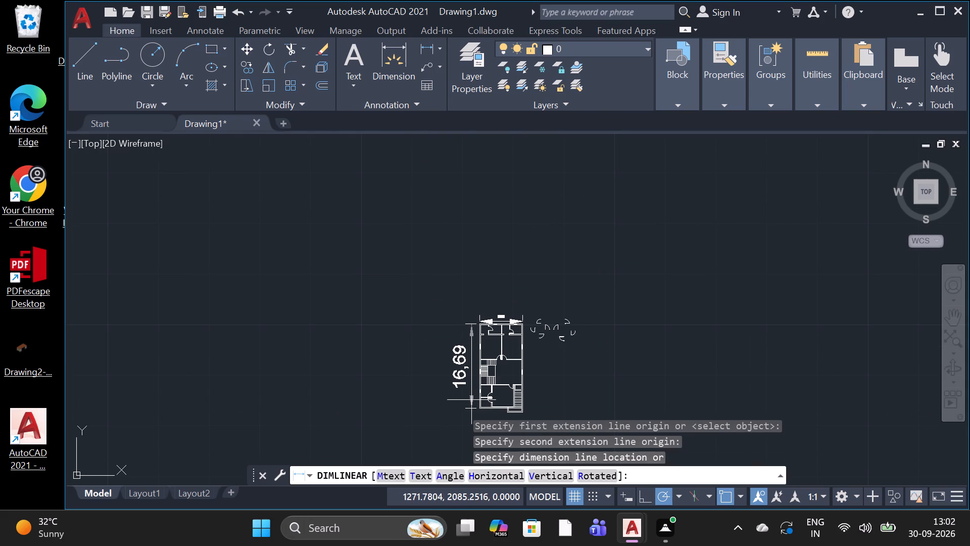
pyautogui.click(471, 400)
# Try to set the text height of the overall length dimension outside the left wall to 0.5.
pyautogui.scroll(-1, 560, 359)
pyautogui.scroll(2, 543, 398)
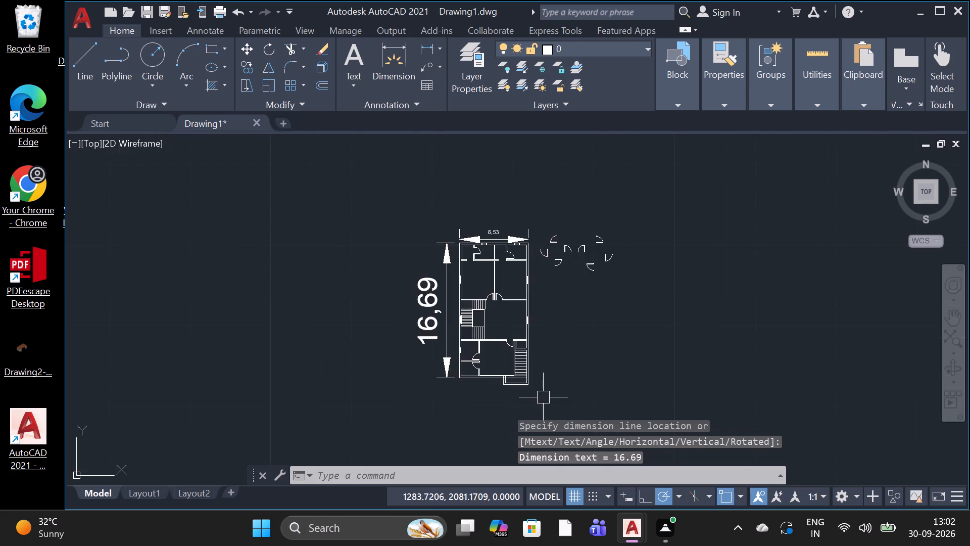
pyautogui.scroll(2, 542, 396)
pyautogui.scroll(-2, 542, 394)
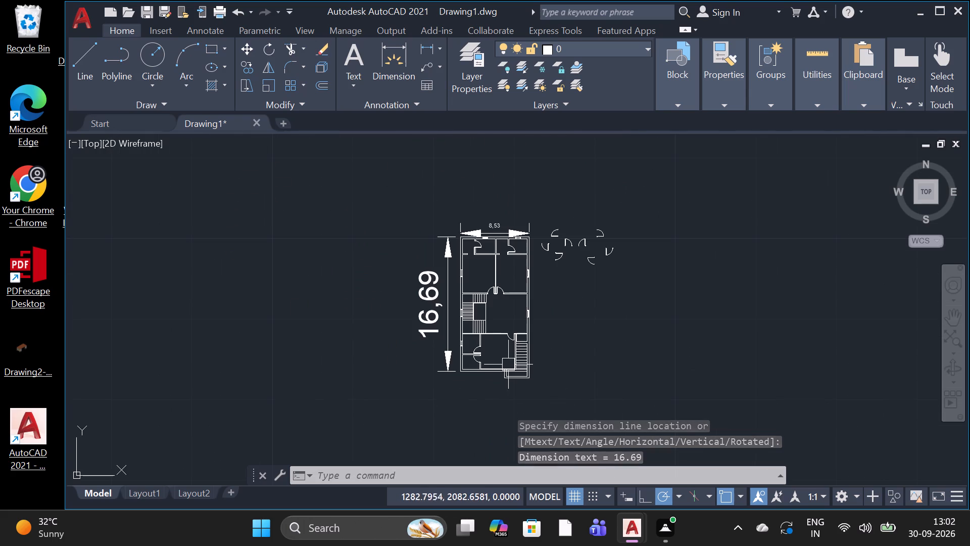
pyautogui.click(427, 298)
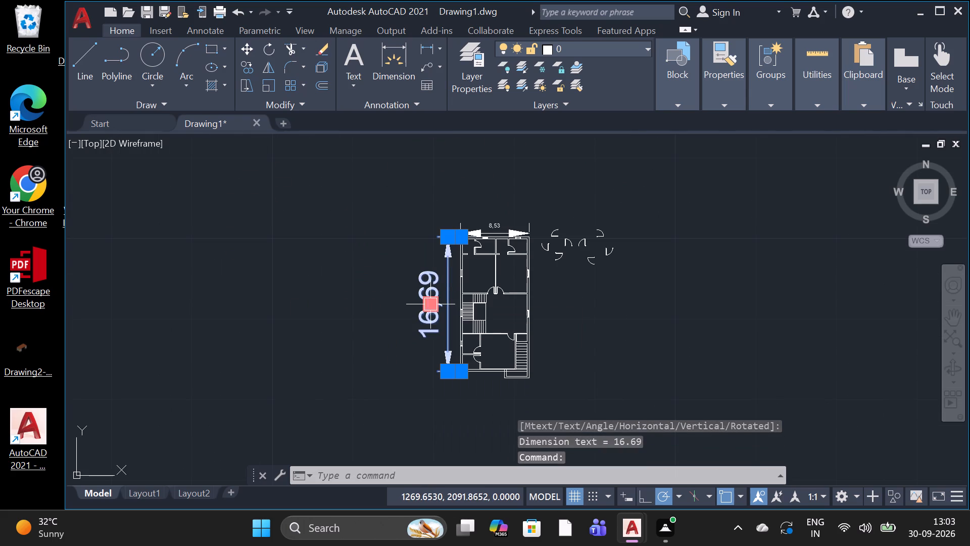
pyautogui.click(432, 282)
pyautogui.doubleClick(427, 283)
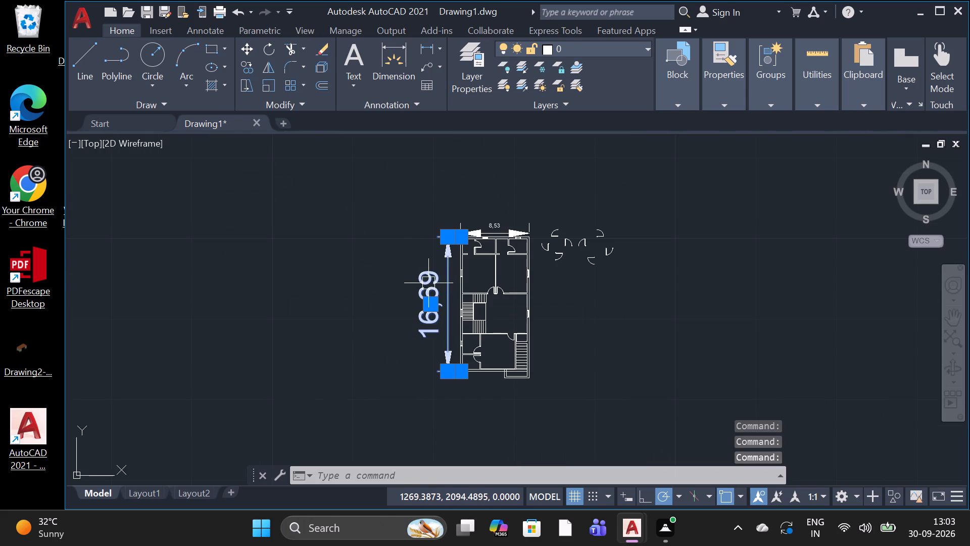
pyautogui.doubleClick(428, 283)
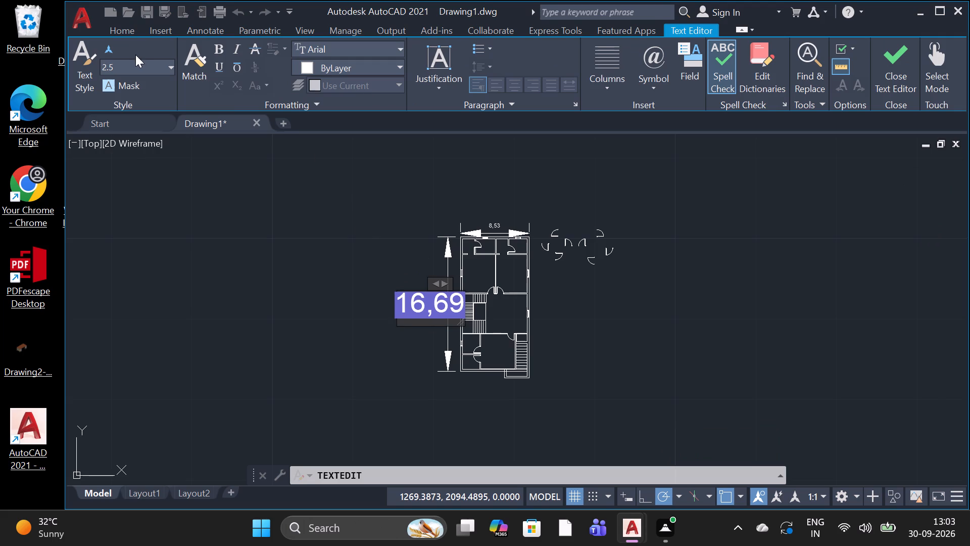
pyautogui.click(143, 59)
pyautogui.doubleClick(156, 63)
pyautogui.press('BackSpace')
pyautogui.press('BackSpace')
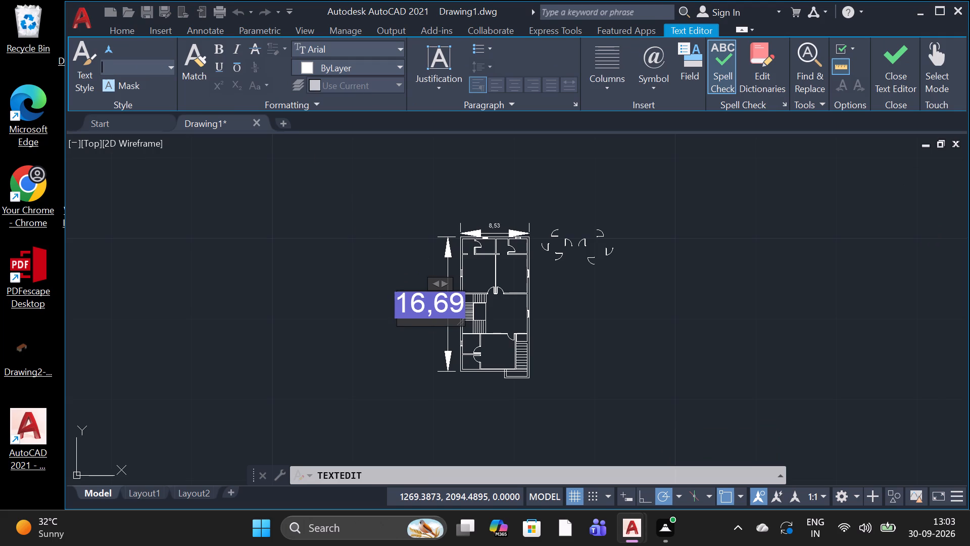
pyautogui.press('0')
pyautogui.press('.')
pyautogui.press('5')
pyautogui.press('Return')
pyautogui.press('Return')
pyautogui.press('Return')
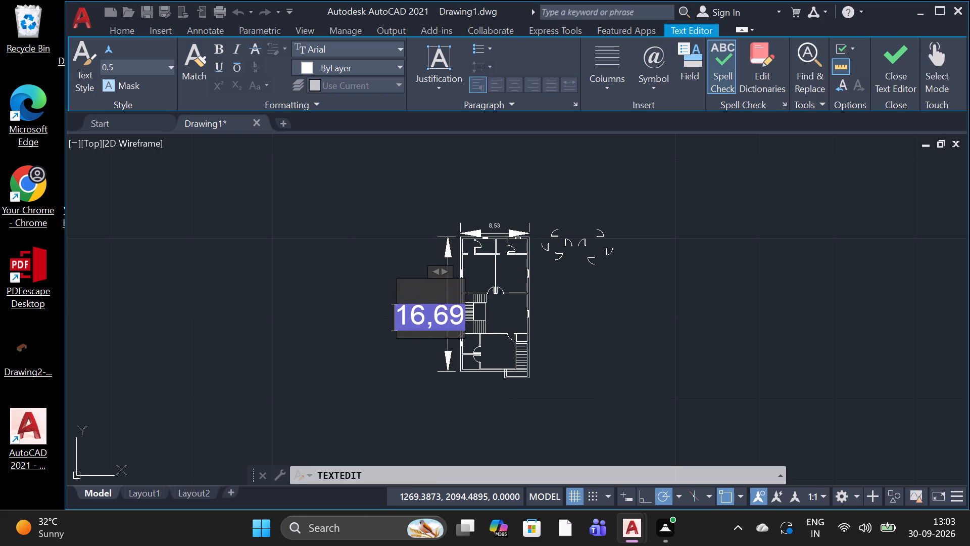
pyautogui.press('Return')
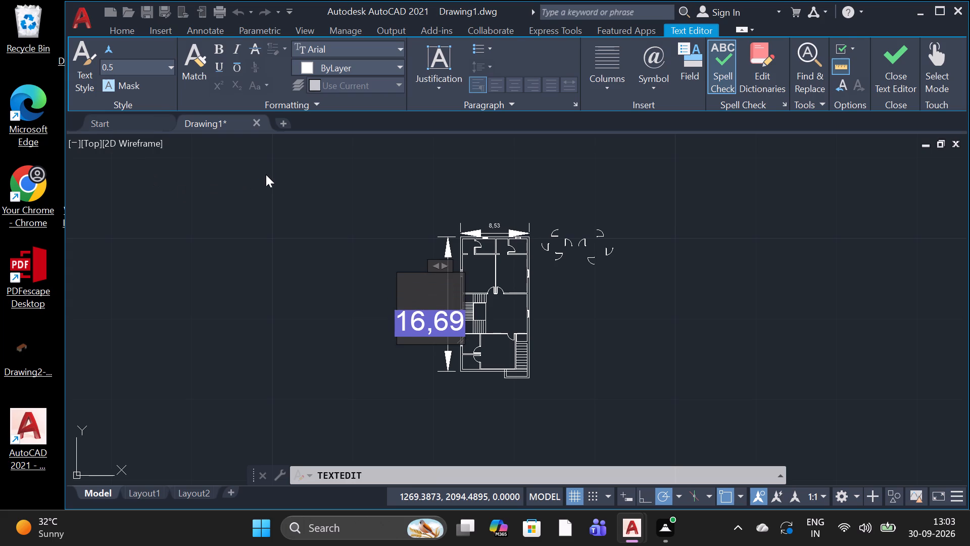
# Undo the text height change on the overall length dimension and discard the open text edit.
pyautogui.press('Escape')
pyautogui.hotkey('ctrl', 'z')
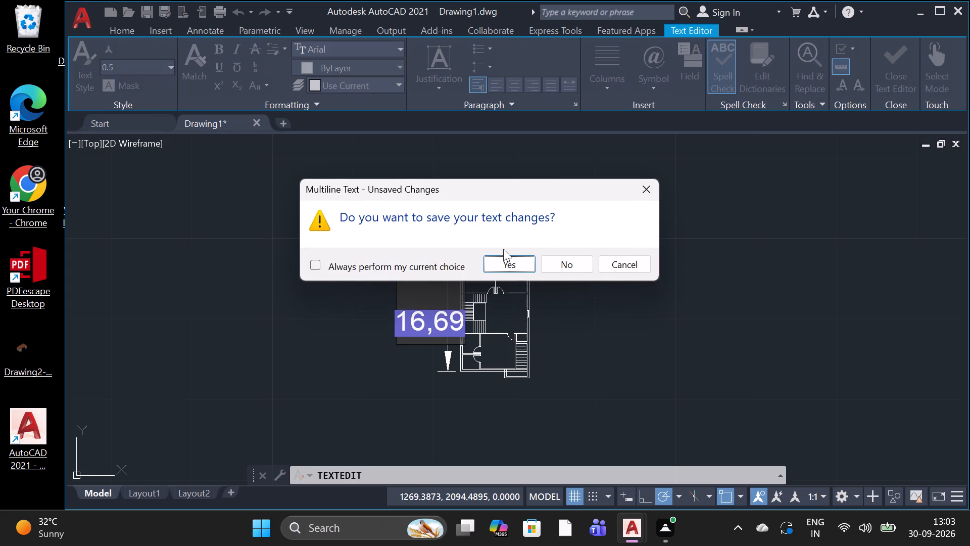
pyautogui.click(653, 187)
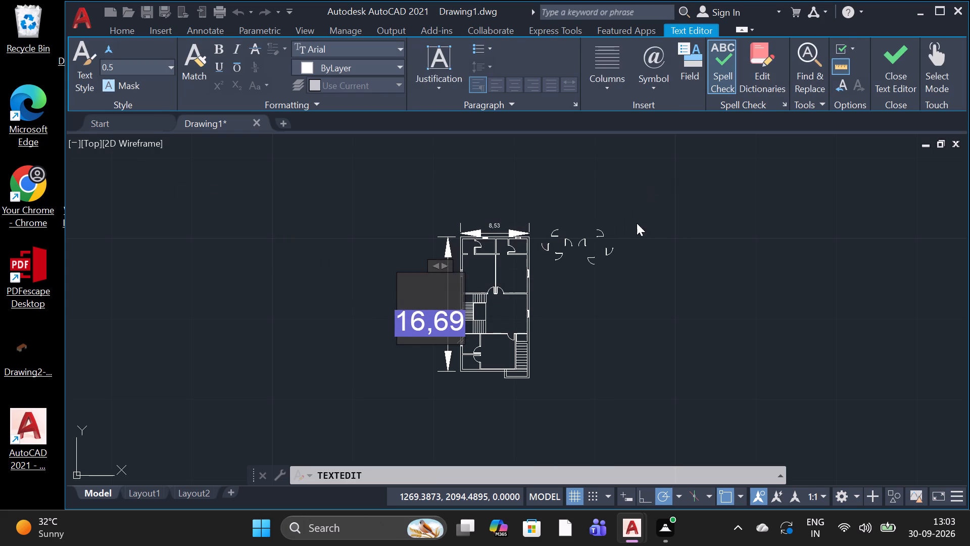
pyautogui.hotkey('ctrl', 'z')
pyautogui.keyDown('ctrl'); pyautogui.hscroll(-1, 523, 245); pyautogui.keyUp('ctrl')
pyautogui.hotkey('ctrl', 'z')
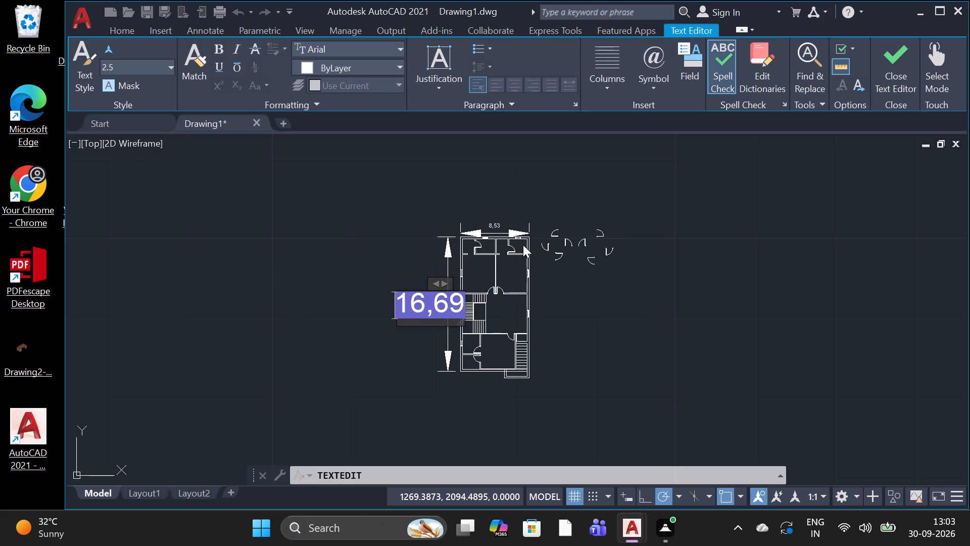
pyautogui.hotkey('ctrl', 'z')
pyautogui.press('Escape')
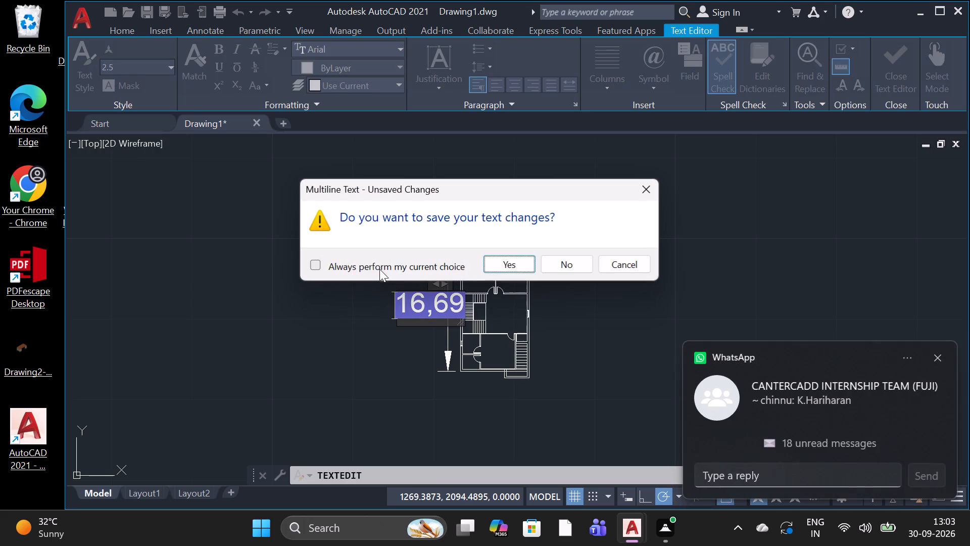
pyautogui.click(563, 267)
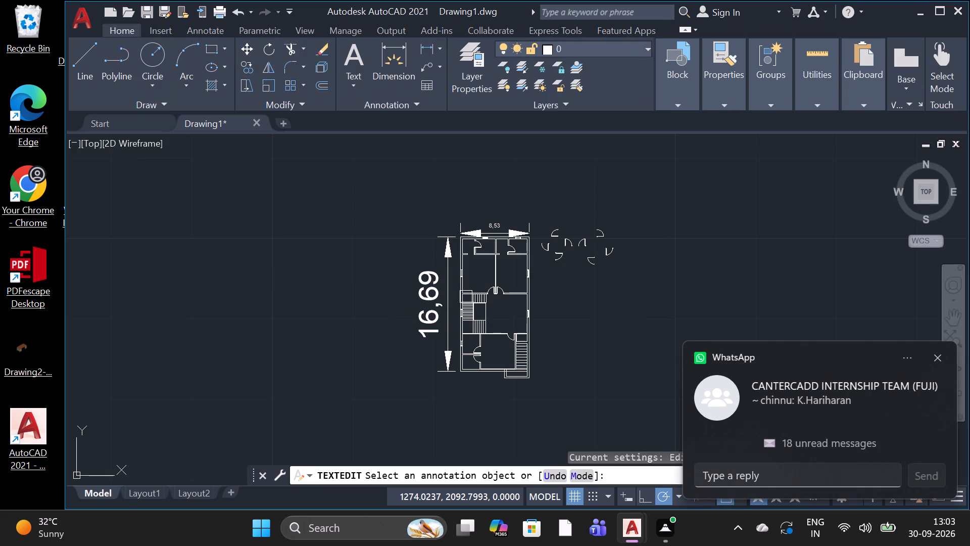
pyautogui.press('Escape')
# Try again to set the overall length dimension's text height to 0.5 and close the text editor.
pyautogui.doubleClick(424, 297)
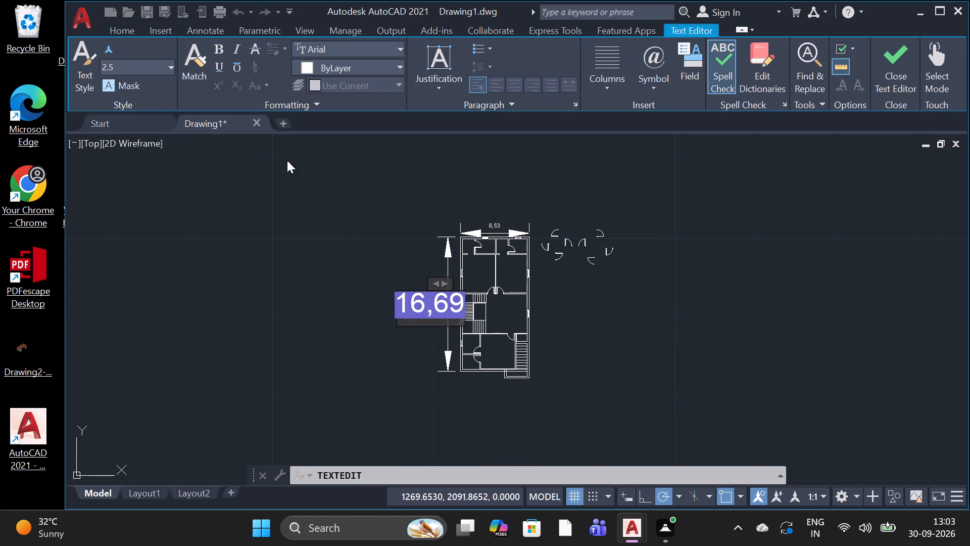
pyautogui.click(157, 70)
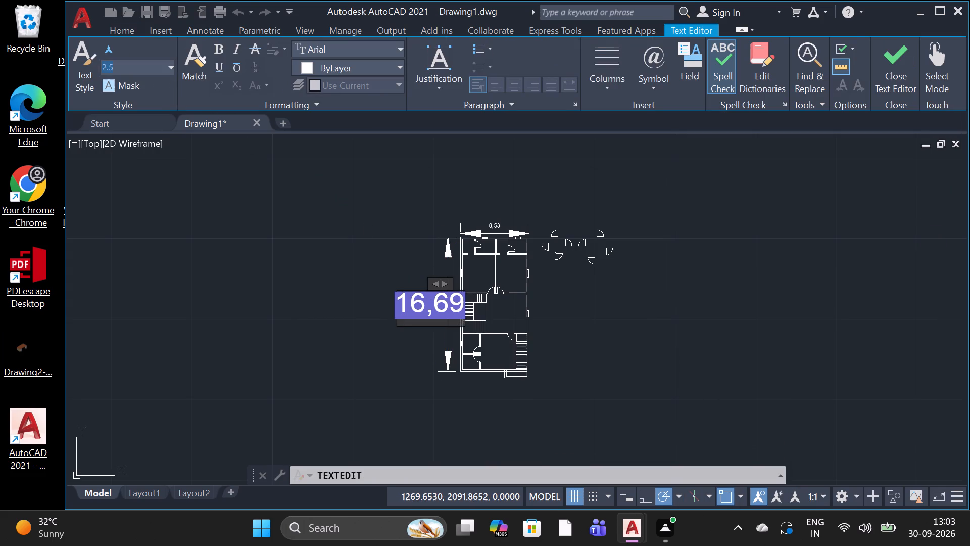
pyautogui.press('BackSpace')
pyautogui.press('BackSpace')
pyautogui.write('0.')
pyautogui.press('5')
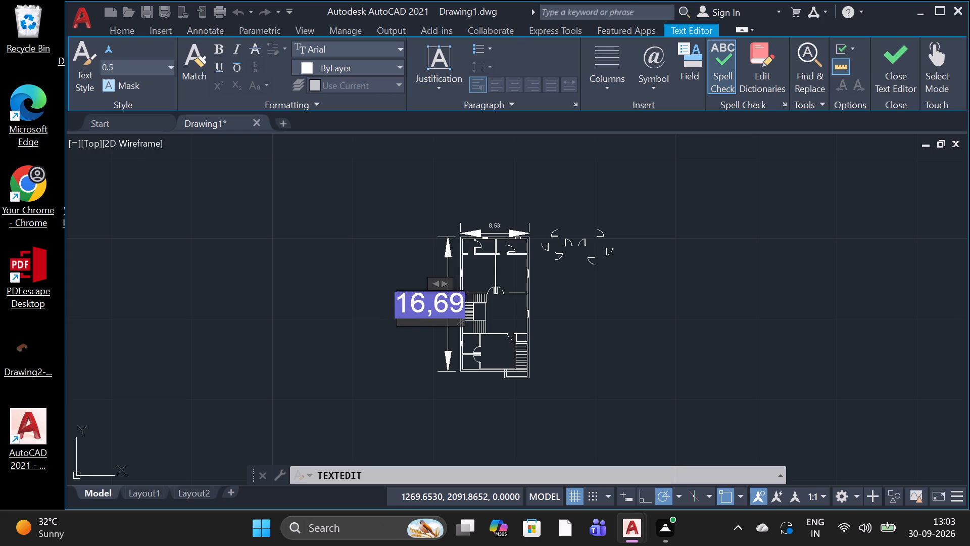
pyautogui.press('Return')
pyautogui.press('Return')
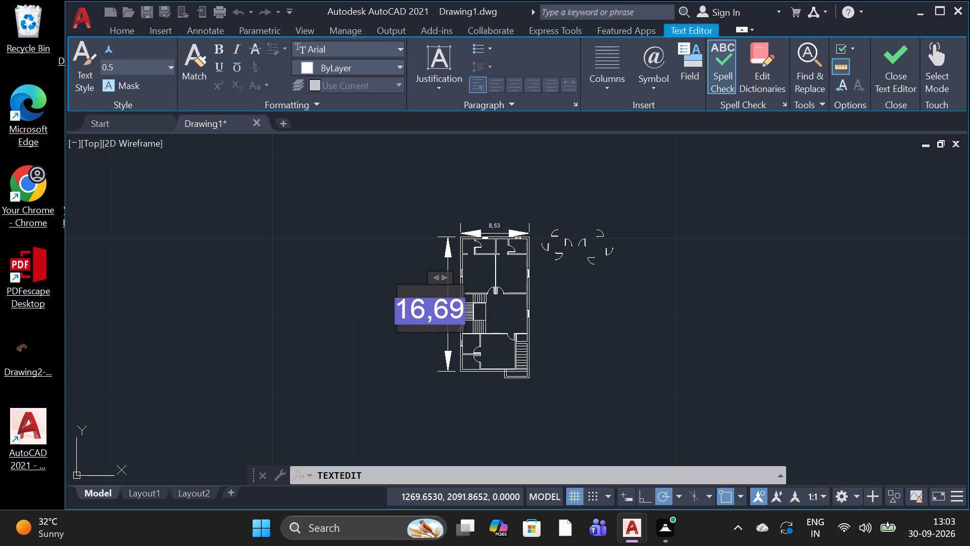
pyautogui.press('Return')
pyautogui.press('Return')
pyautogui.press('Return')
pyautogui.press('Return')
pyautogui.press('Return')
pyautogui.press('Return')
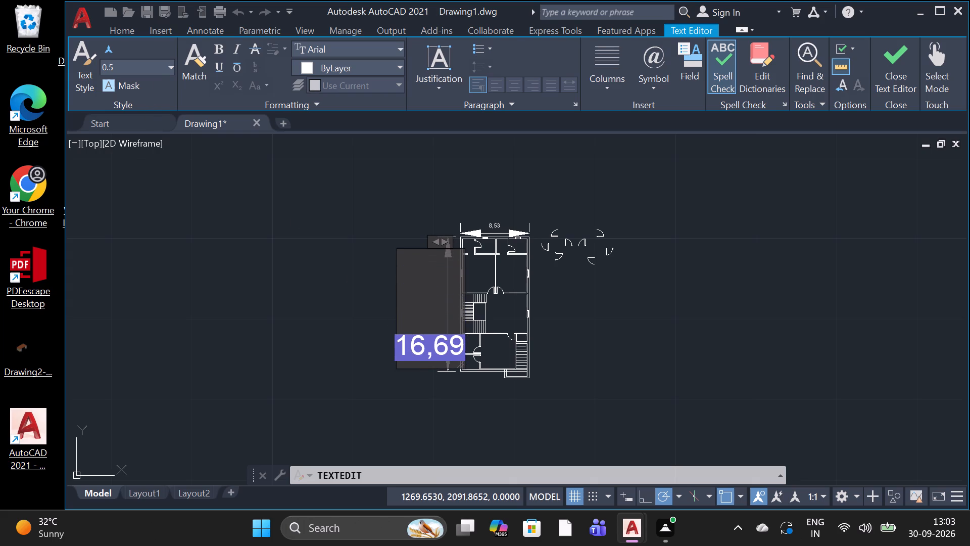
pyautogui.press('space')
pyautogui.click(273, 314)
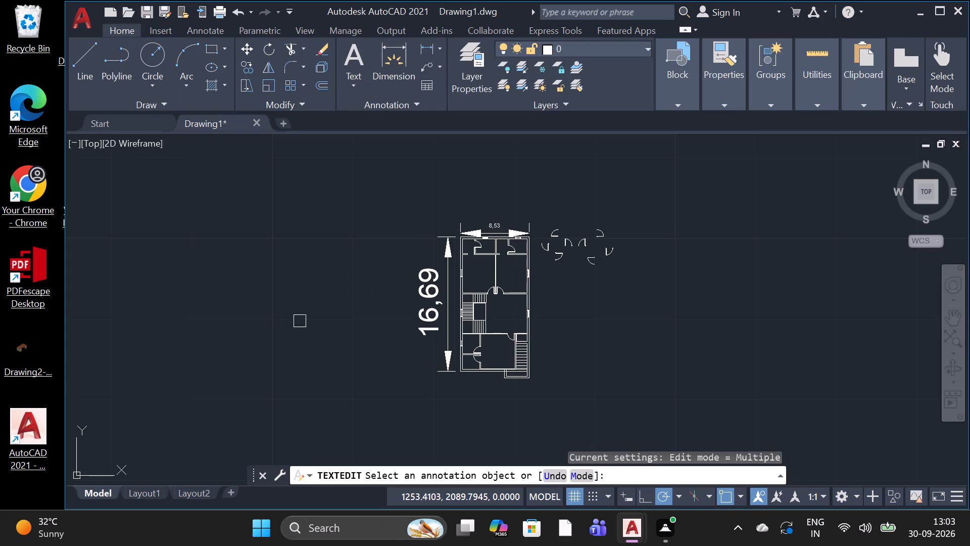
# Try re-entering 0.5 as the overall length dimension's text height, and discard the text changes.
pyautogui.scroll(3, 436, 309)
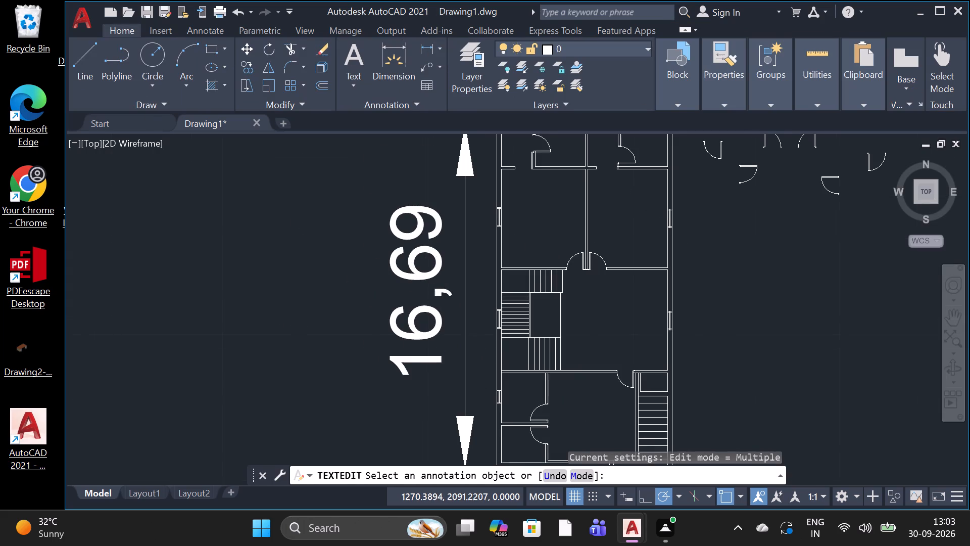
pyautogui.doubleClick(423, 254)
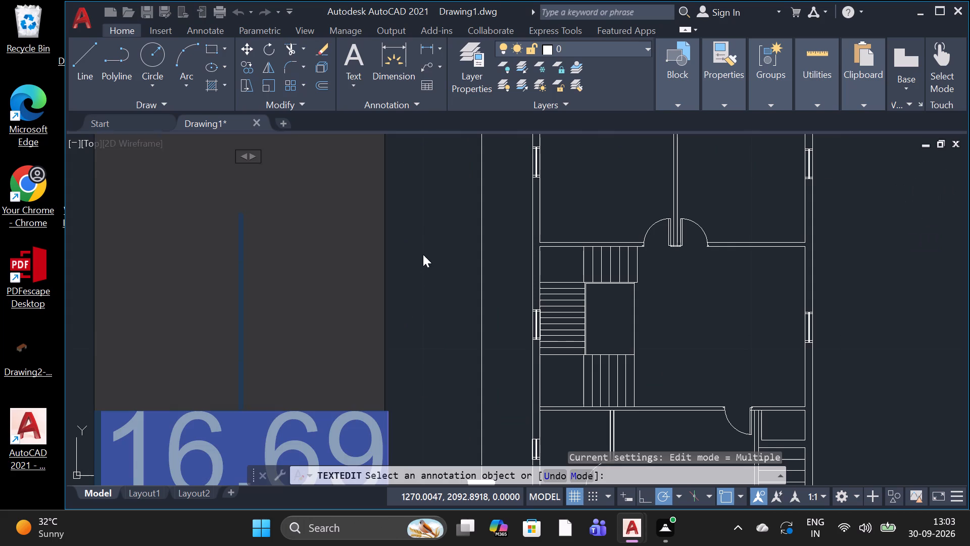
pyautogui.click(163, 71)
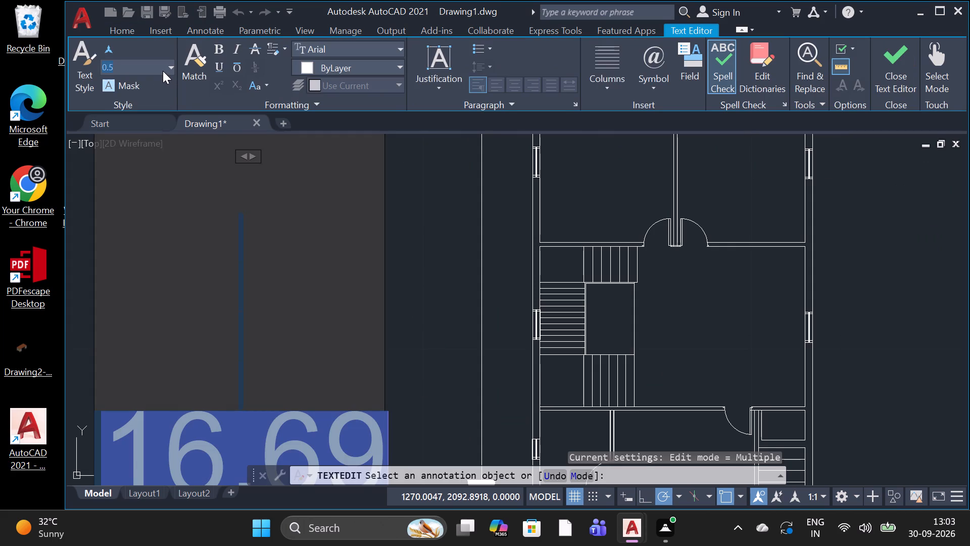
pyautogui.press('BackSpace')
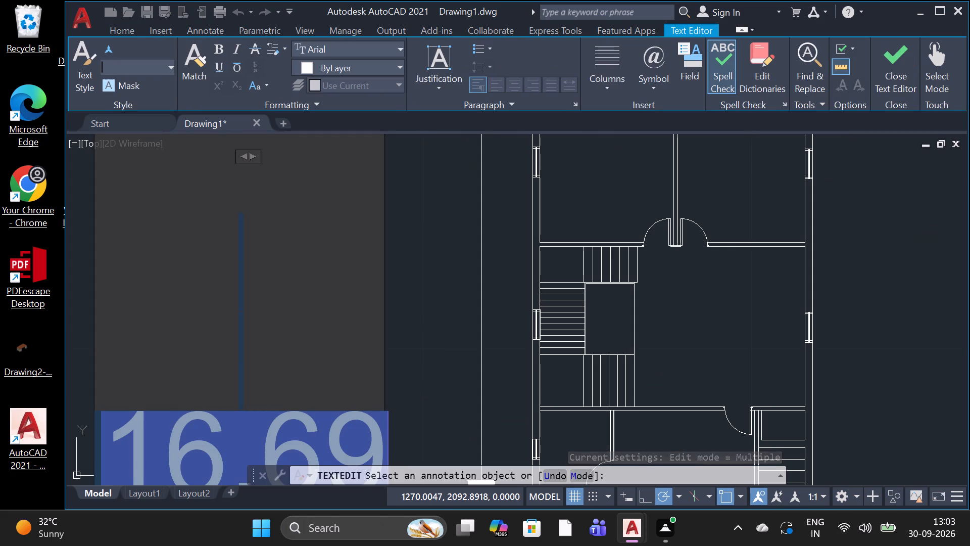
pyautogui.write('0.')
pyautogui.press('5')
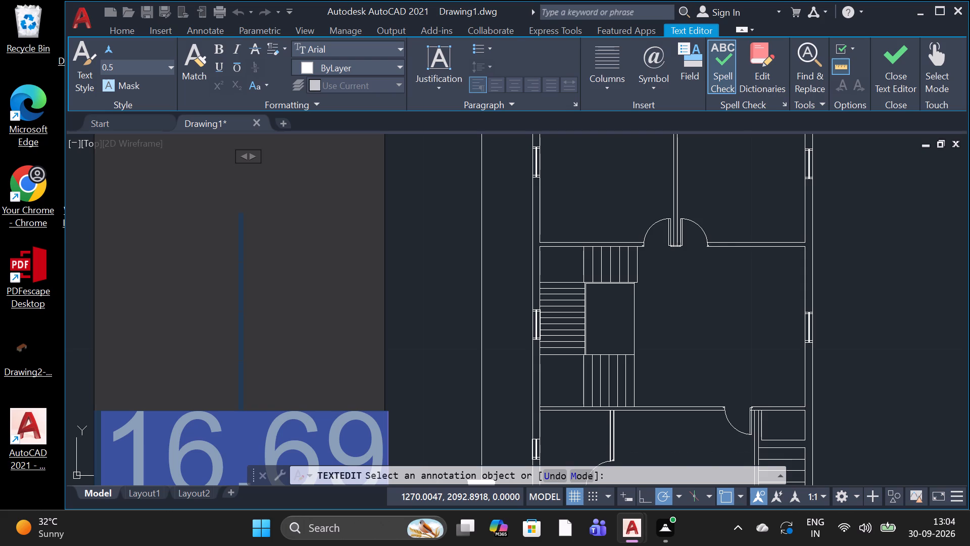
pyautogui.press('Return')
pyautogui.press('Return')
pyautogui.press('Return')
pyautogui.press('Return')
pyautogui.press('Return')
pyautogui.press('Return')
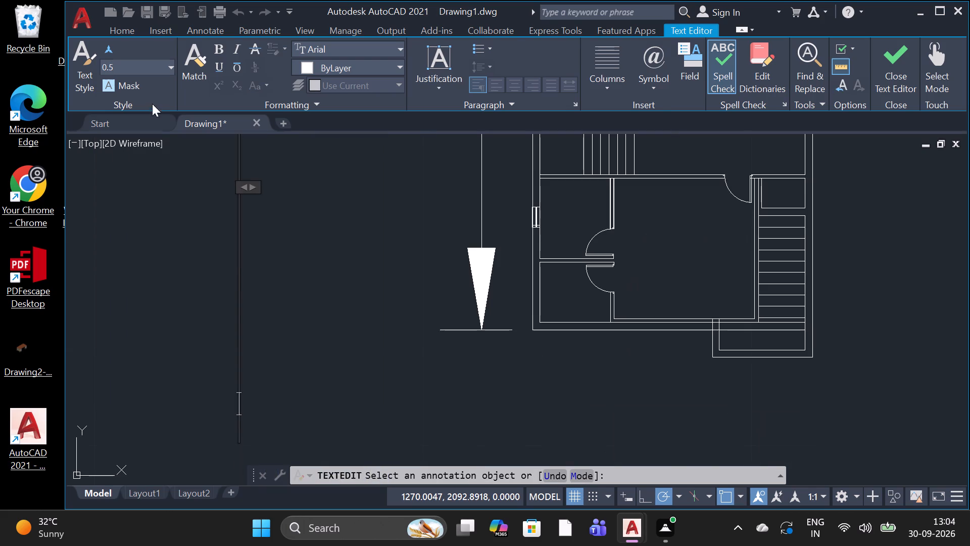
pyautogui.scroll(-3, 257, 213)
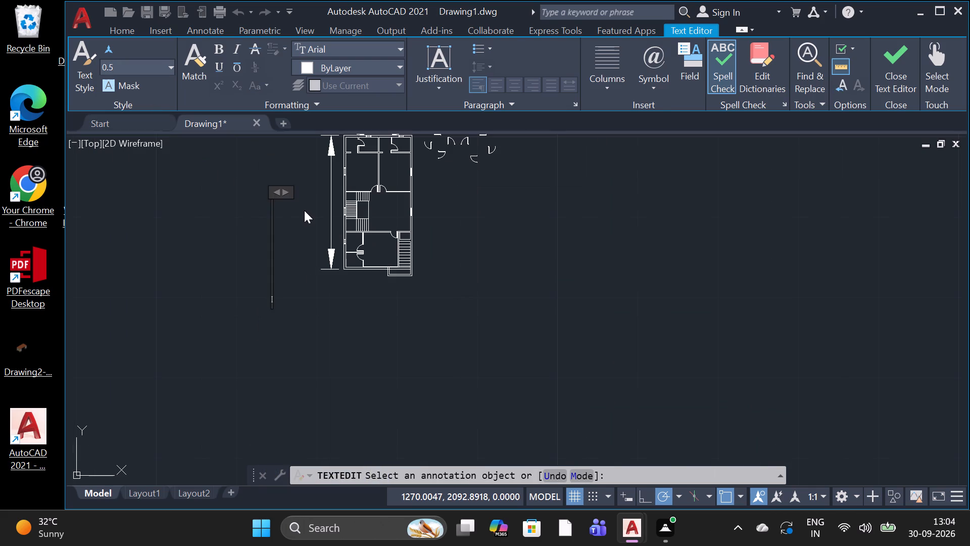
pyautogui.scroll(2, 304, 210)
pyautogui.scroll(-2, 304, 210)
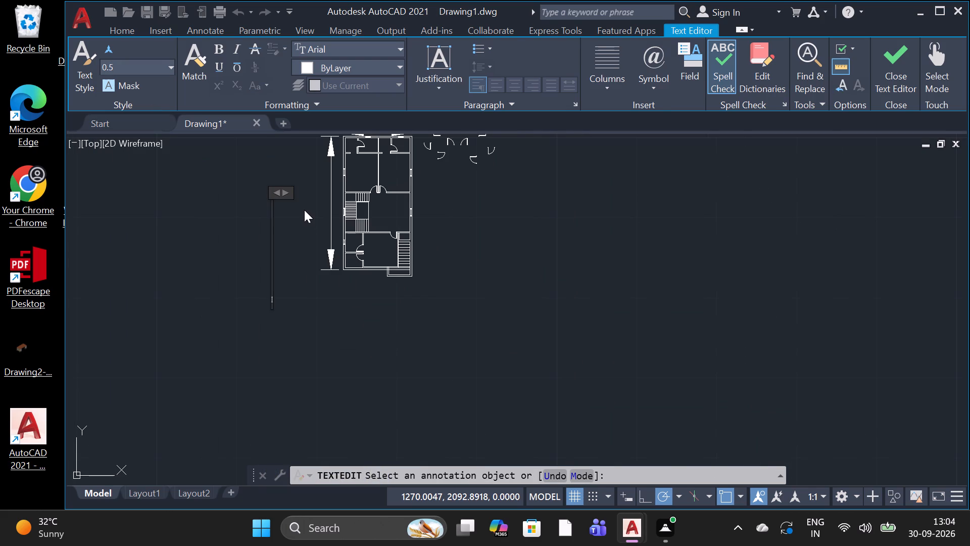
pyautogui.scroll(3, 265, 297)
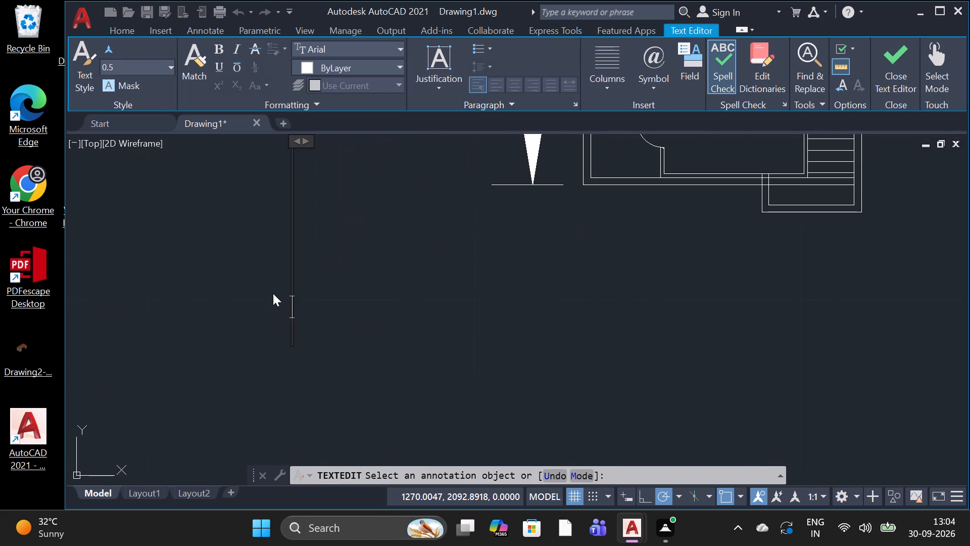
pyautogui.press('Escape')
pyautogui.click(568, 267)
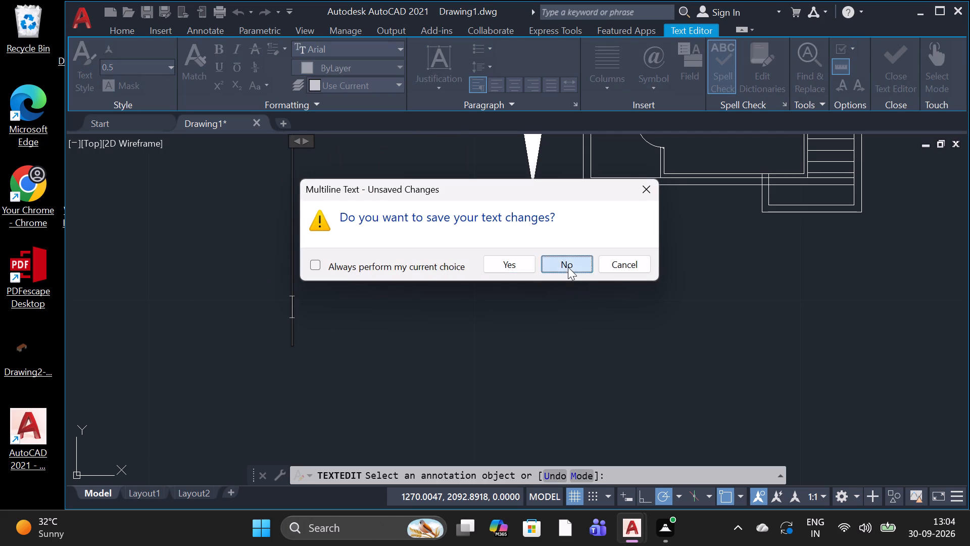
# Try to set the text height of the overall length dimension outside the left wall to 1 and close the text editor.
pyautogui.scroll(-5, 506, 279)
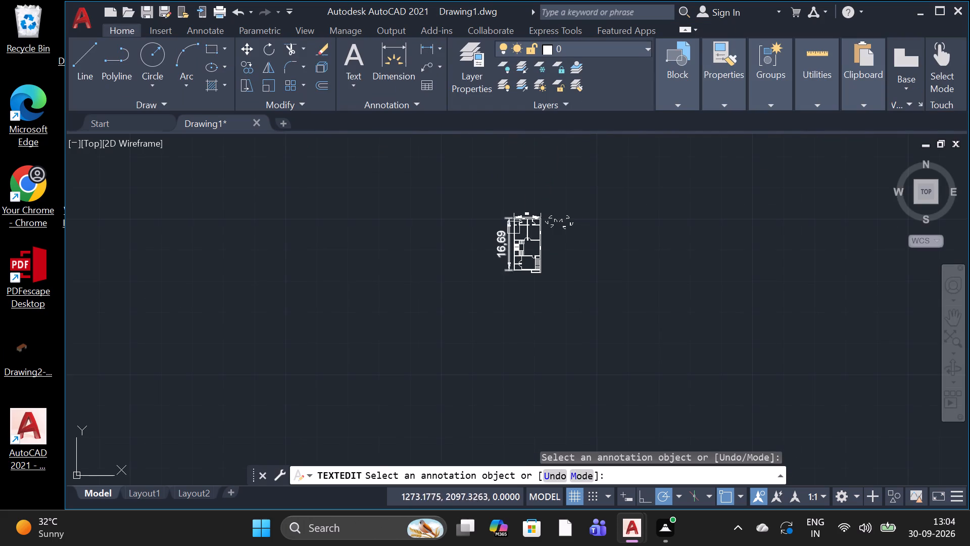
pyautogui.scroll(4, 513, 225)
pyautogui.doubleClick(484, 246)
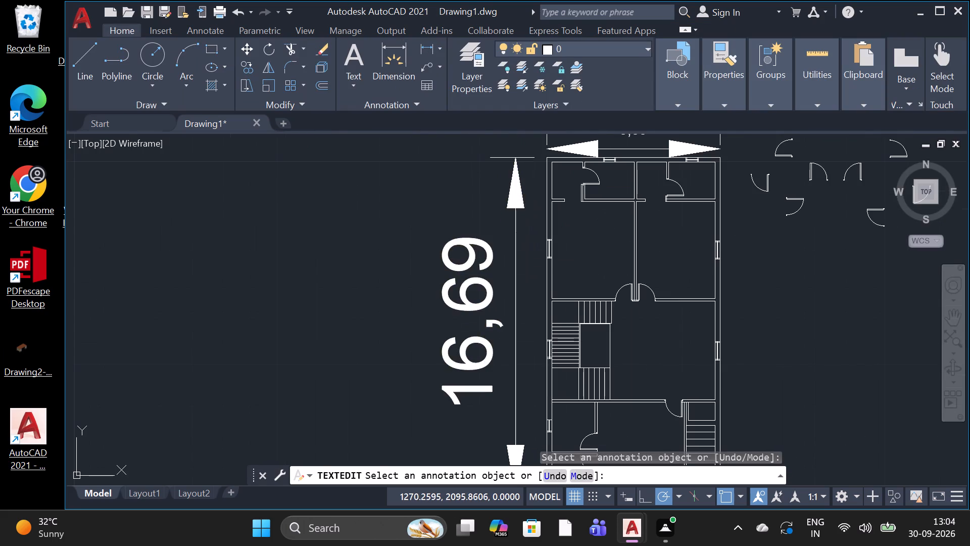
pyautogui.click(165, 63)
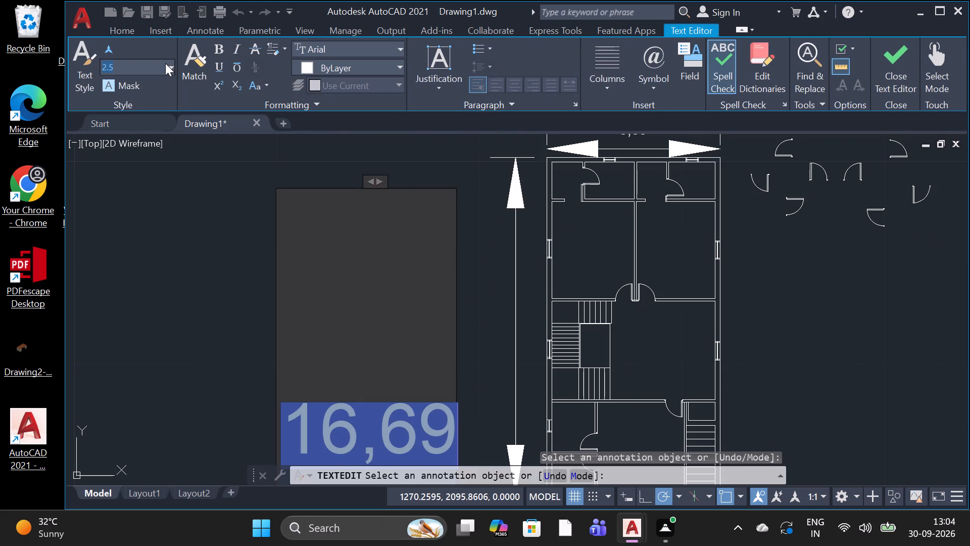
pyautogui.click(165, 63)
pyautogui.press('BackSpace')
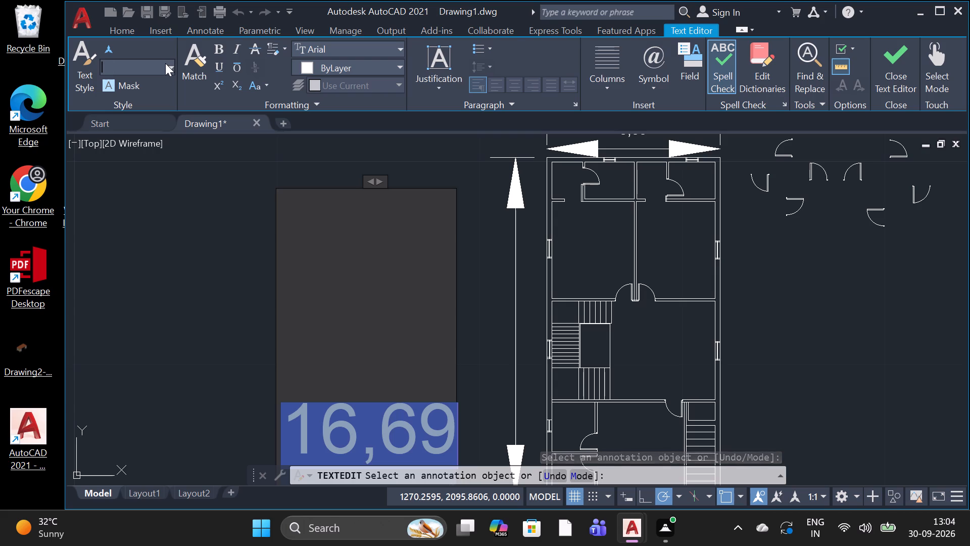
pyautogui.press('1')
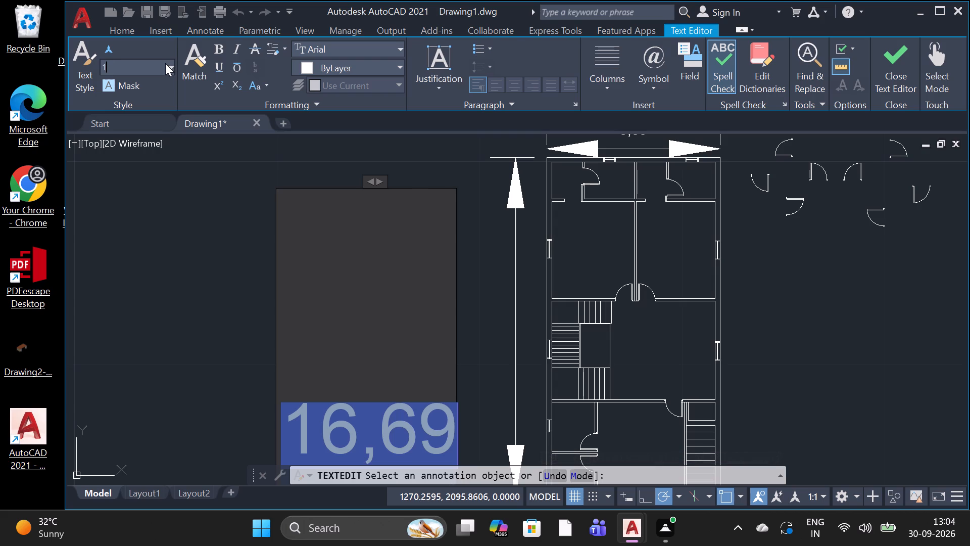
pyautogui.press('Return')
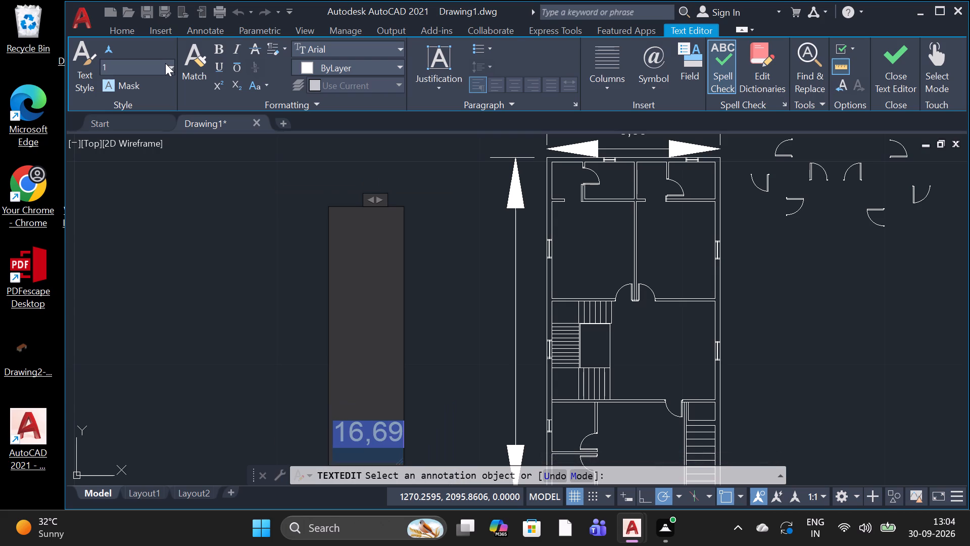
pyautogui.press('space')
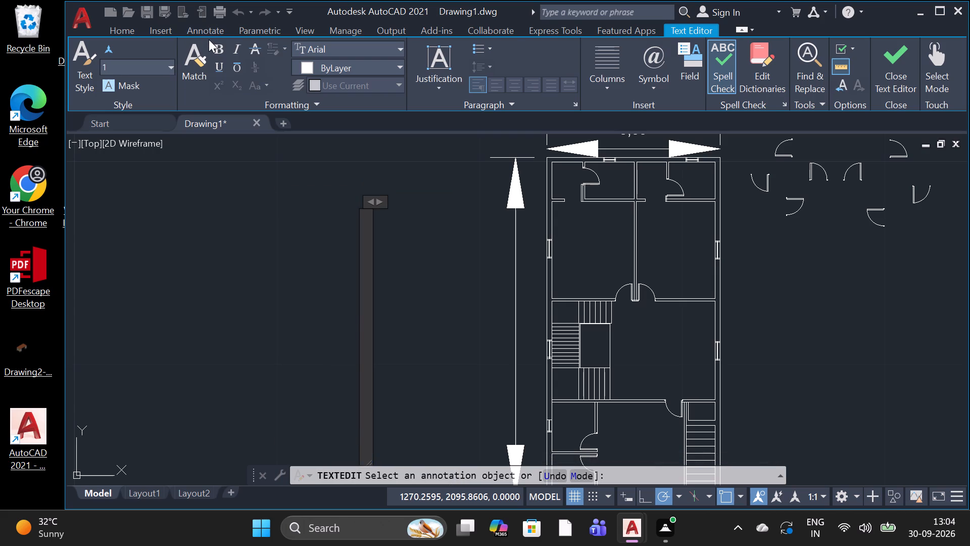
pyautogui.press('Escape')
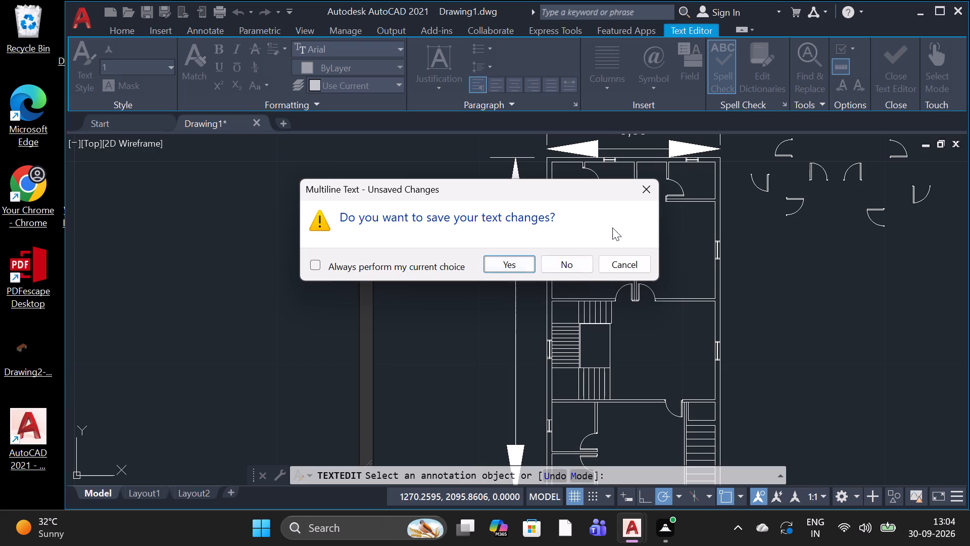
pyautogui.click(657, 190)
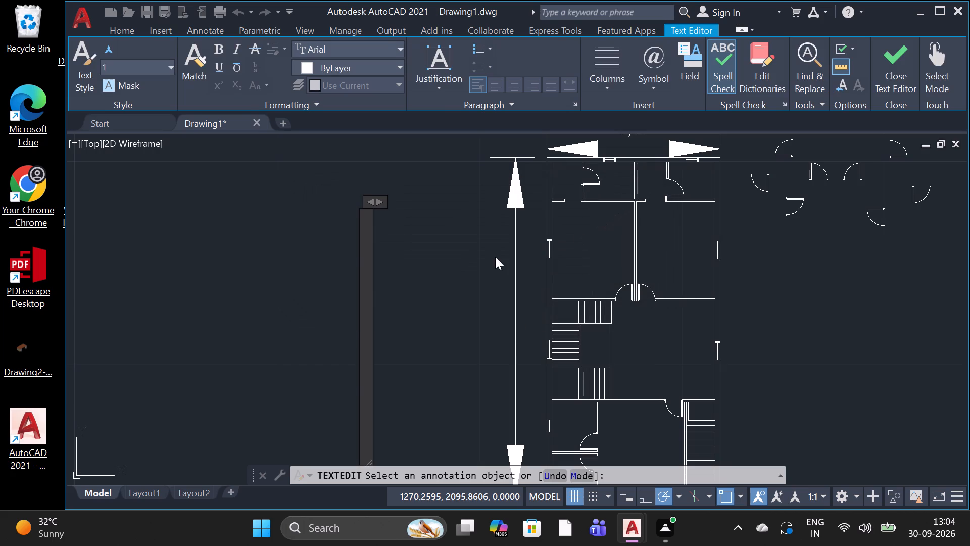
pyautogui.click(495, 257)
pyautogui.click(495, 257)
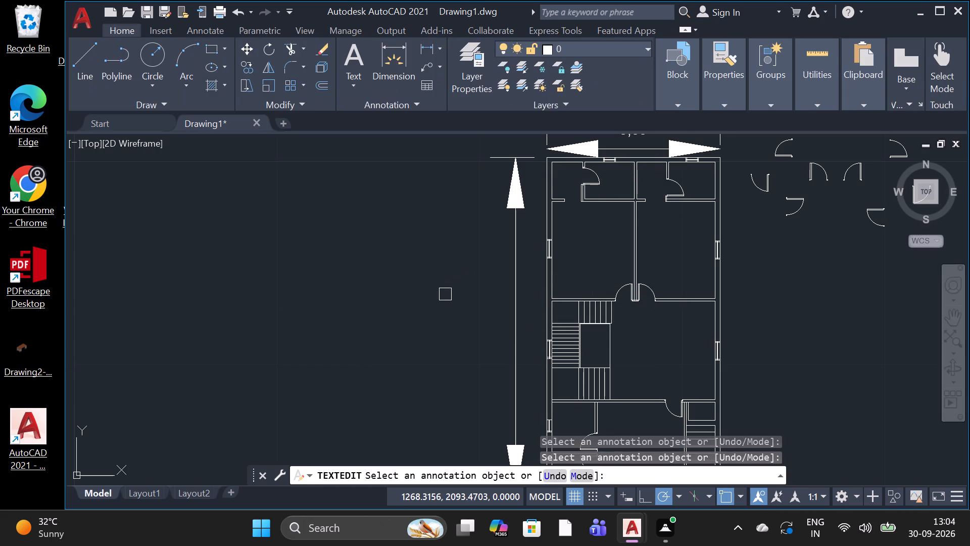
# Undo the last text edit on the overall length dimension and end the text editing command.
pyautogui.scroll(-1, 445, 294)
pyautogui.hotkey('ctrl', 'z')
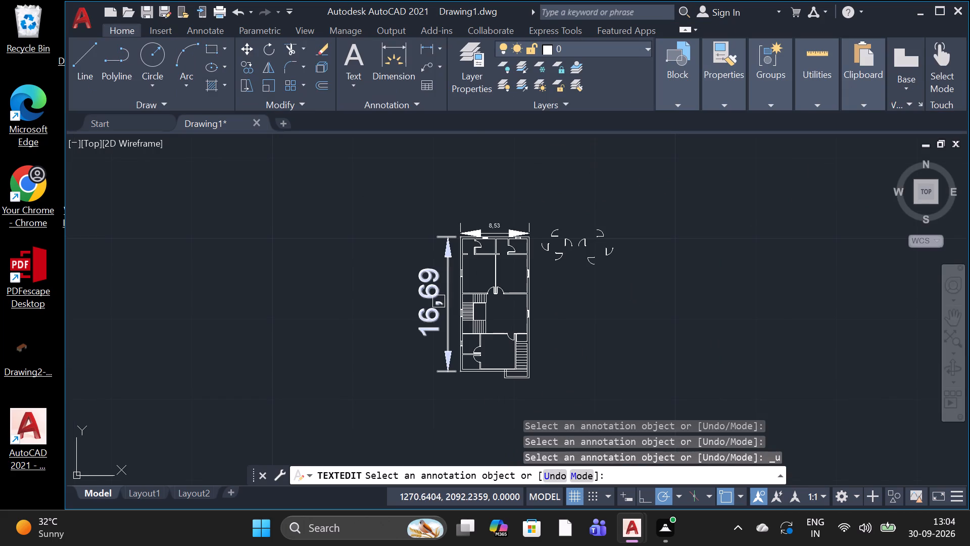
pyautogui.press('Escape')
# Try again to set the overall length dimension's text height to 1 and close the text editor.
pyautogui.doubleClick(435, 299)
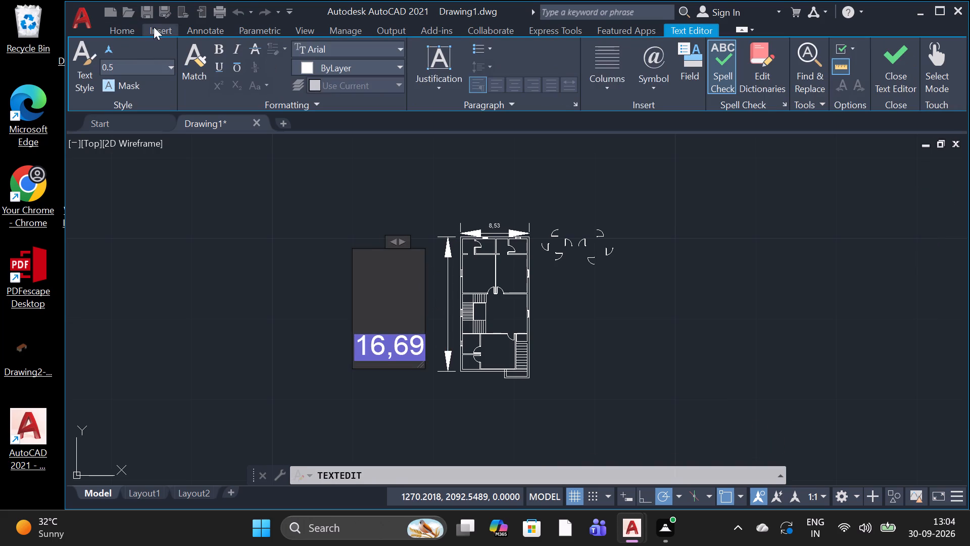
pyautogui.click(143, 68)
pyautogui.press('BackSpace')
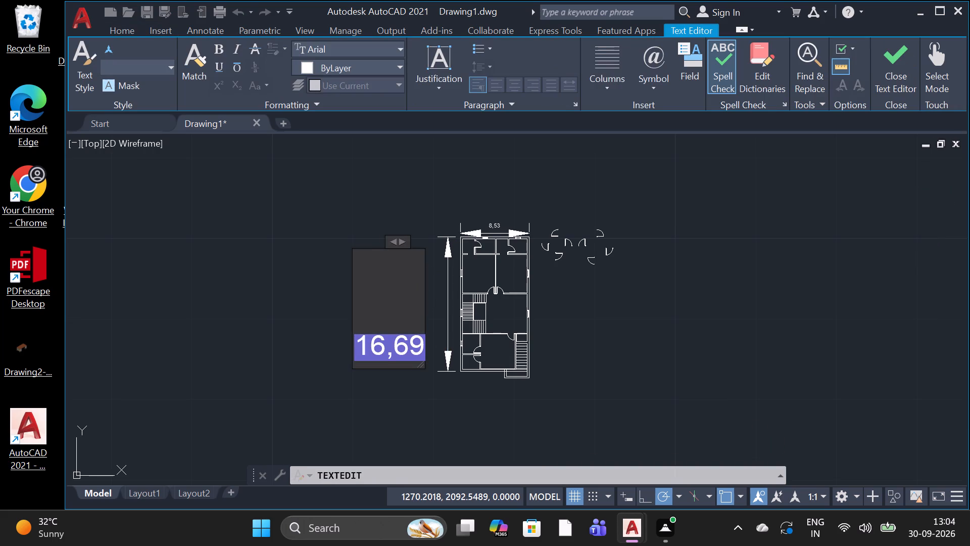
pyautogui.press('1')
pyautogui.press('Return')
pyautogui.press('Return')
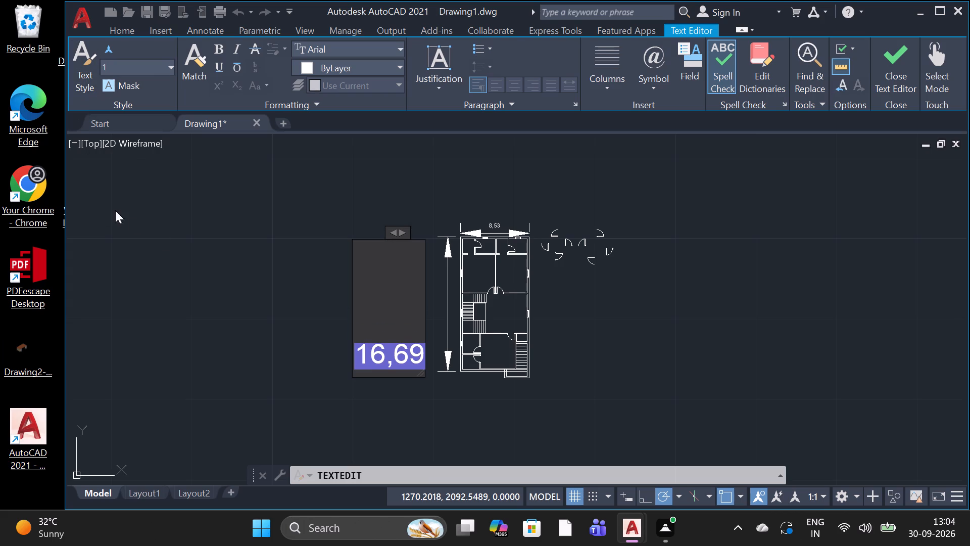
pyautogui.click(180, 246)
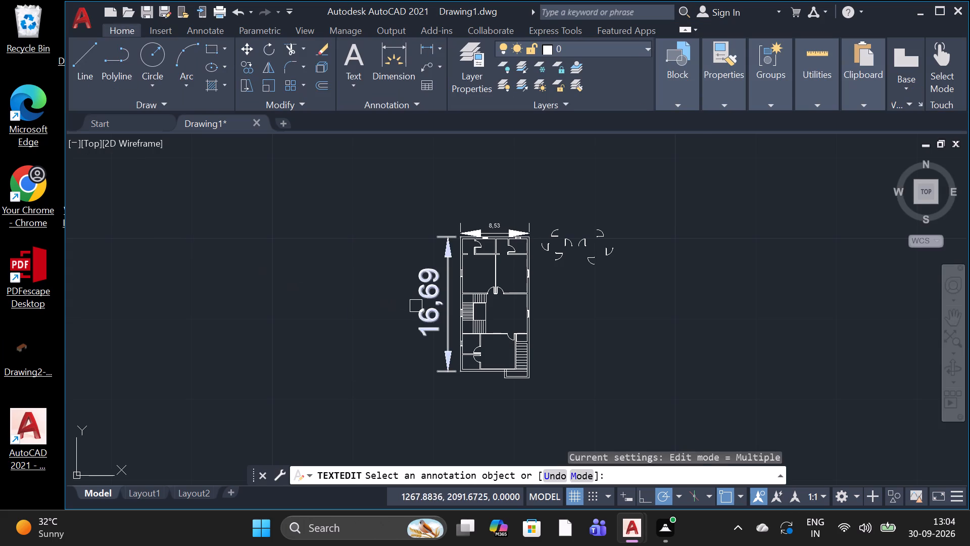
# Set the overall length dimension's text height to the existing 0.5 option, save the edit and end text editing.
pyautogui.scroll(2, 416, 305)
pyautogui.doubleClick(460, 282)
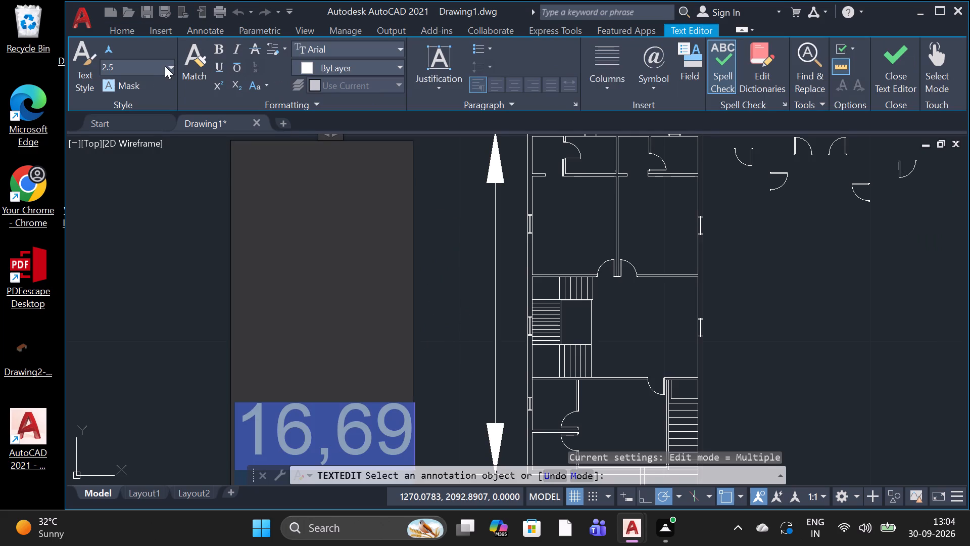
pyautogui.click(169, 65)
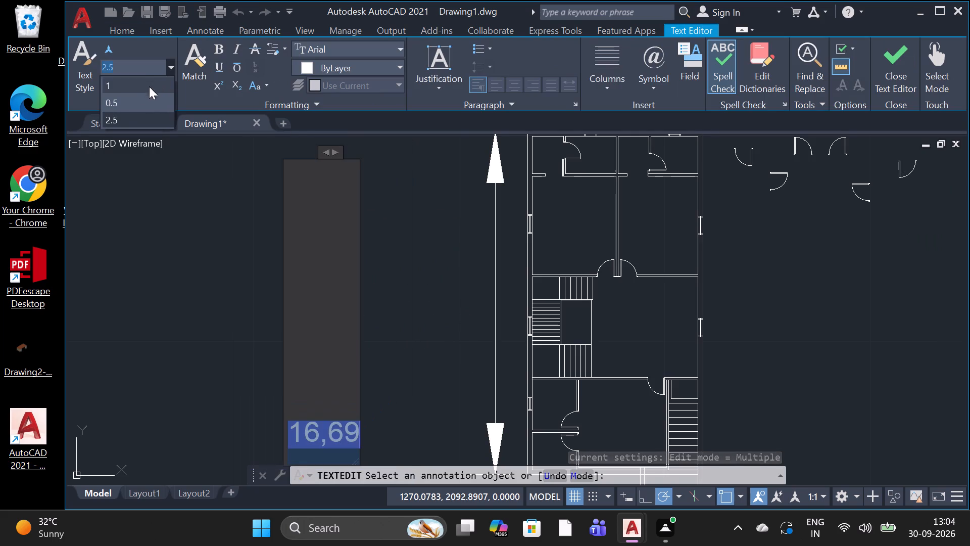
pyautogui.click(138, 98)
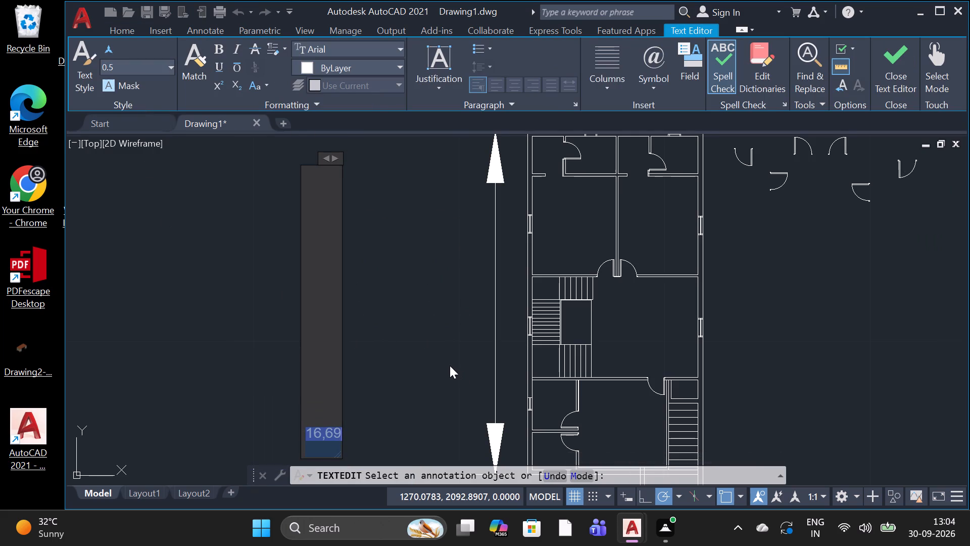
pyautogui.click(450, 366)
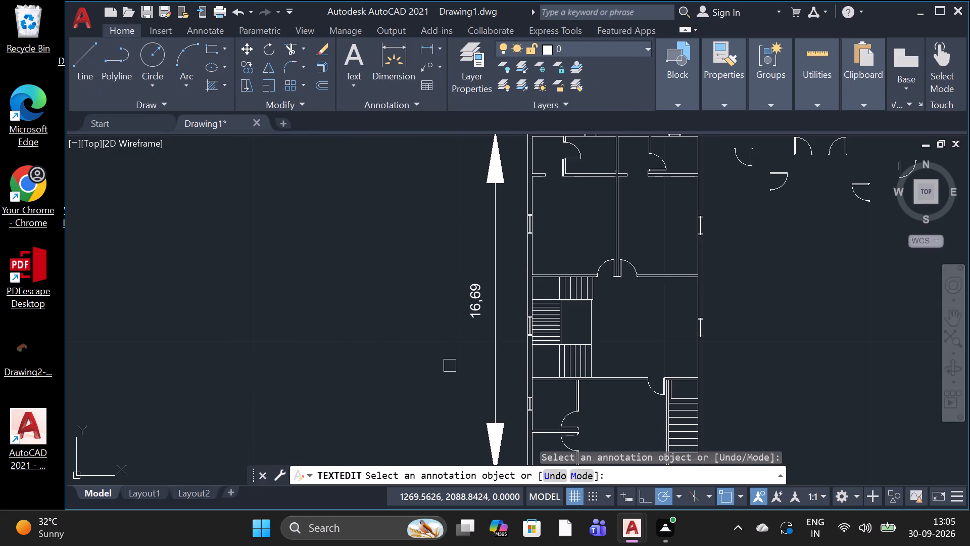
pyautogui.press('space')
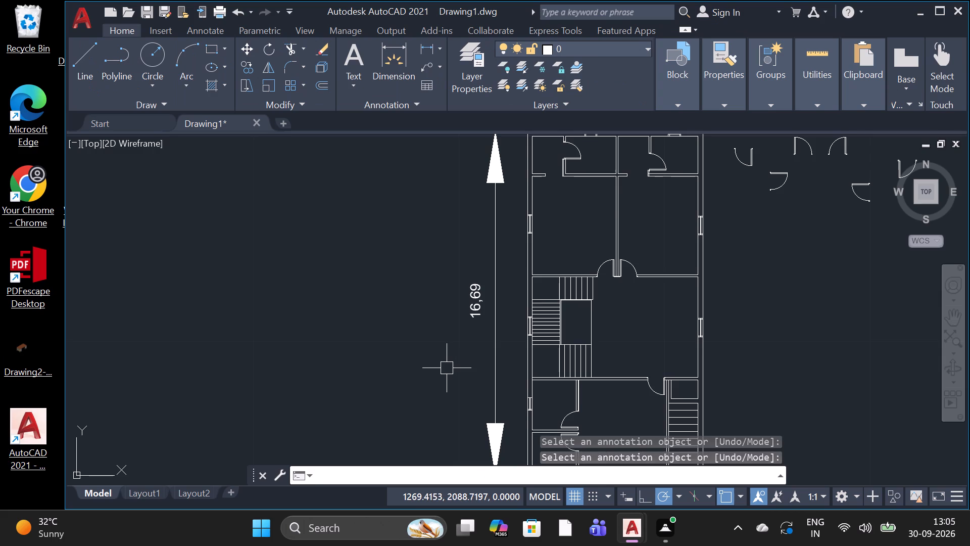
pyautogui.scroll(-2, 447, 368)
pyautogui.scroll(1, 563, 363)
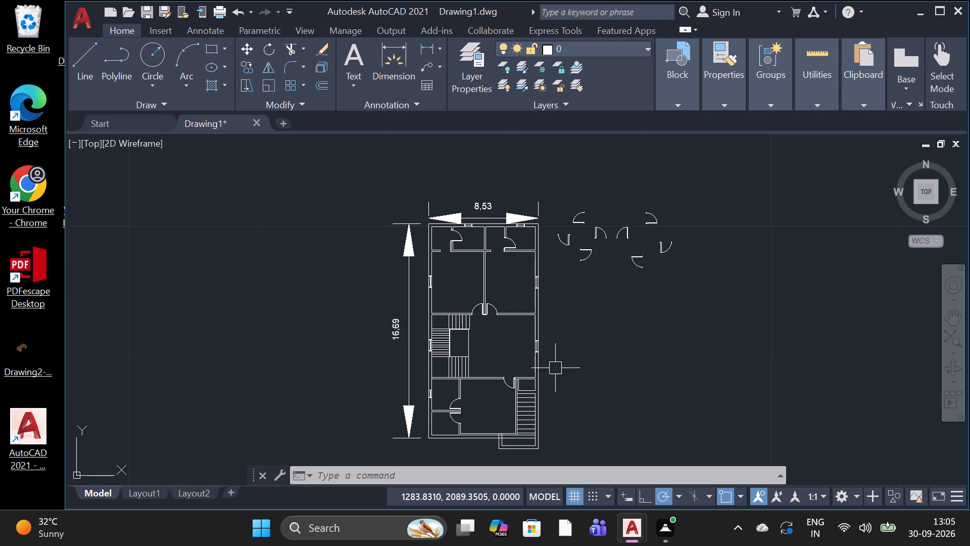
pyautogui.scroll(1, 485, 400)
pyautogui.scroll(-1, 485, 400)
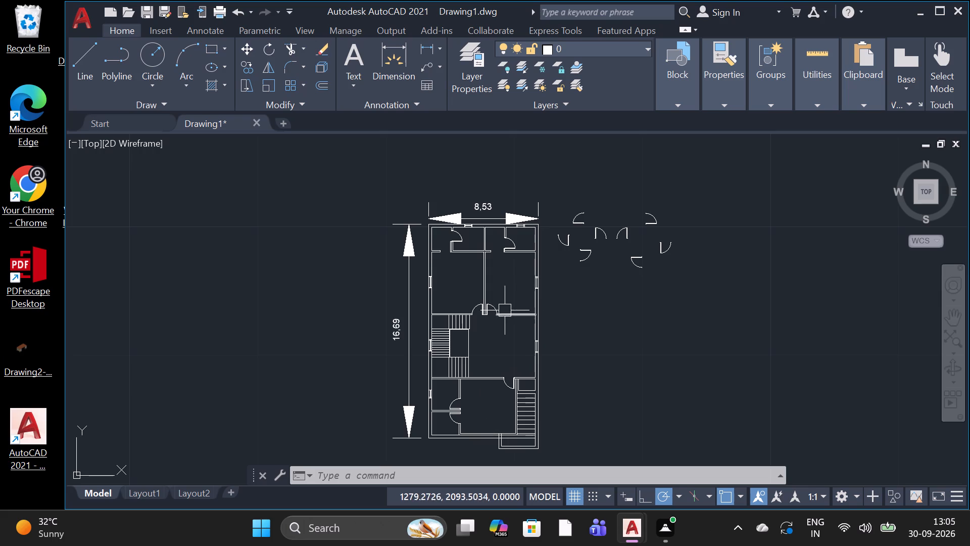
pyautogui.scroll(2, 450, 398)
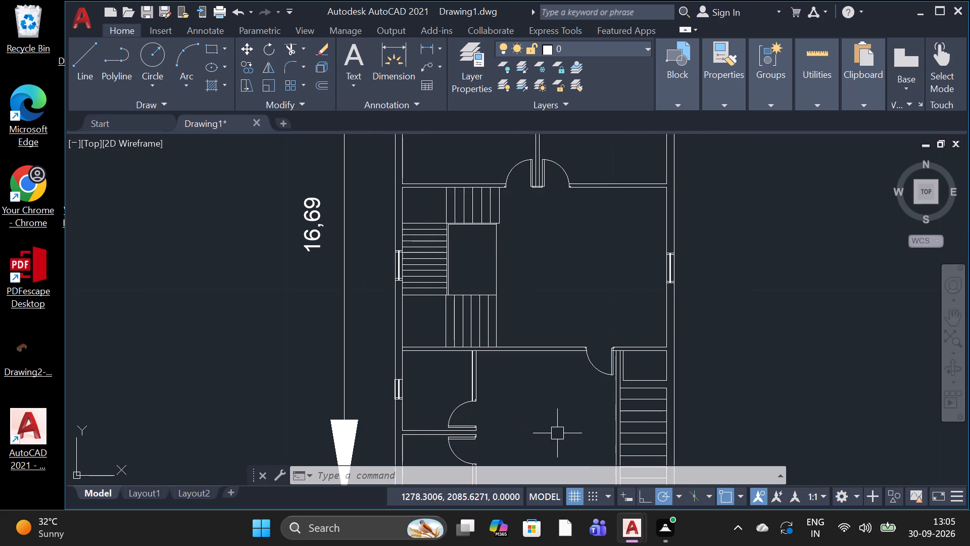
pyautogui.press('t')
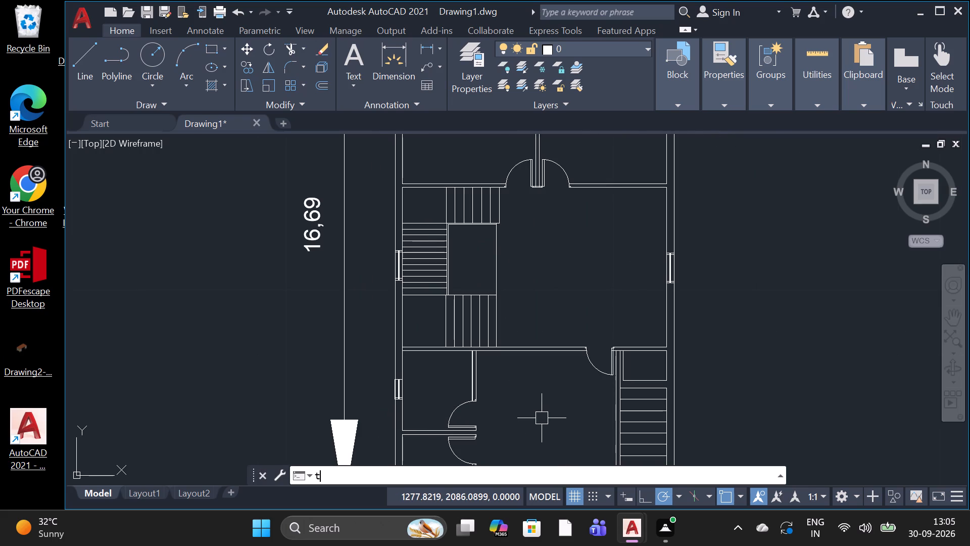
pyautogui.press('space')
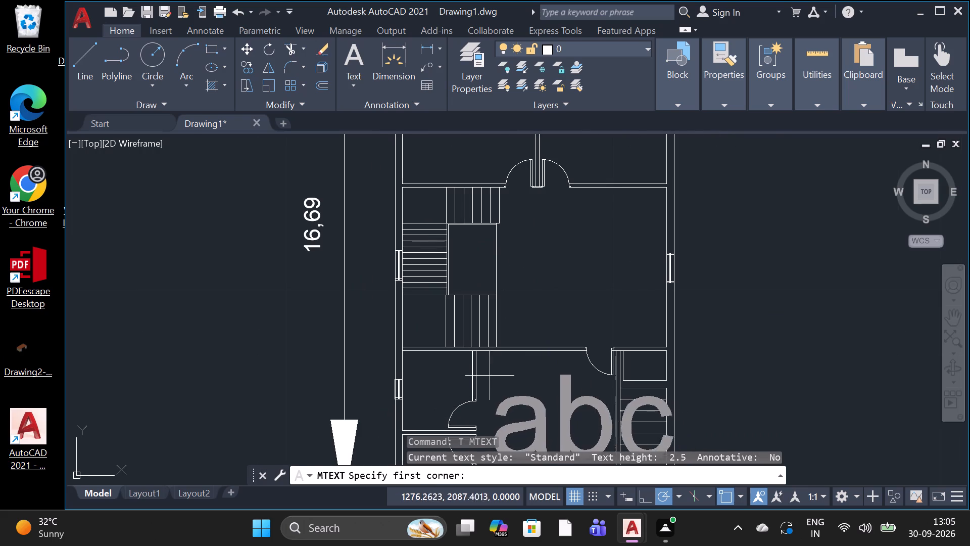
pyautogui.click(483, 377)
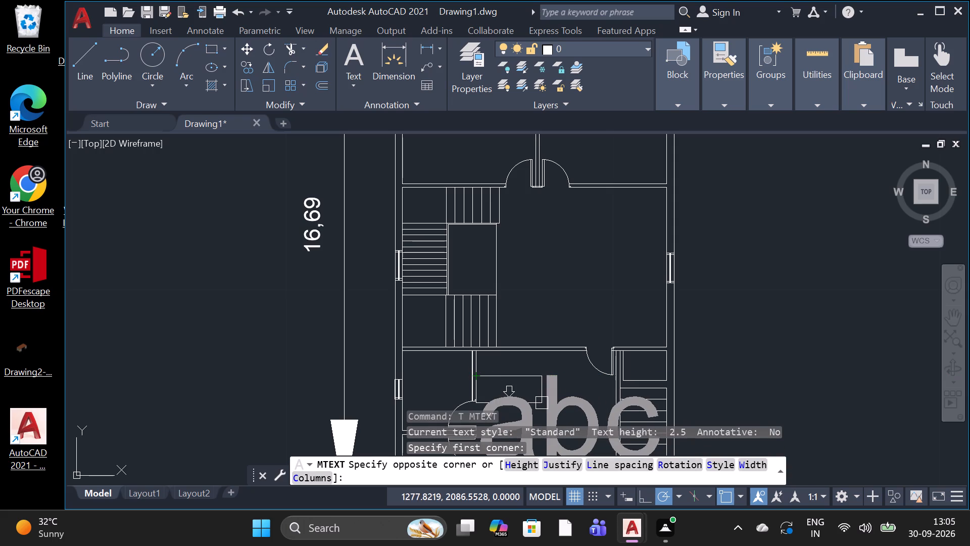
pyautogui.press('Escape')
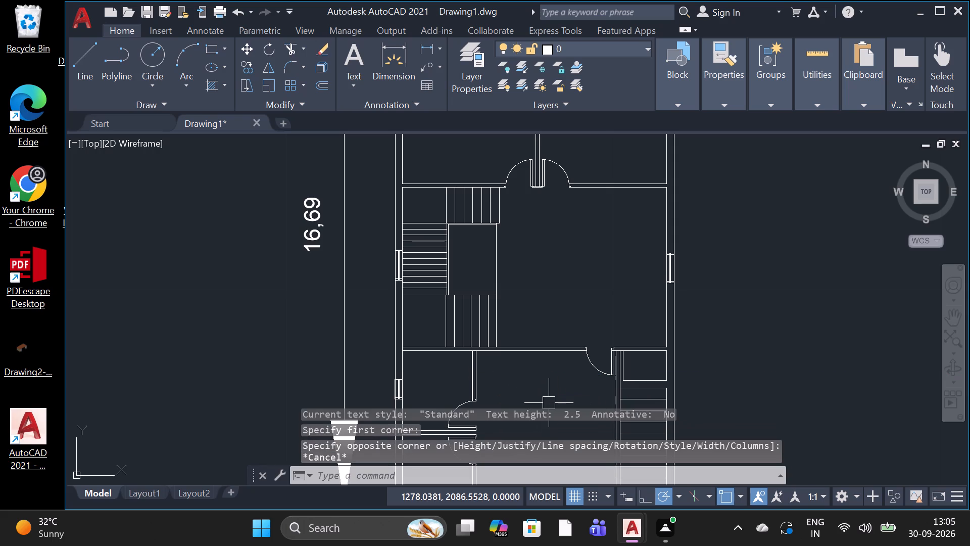
# Place a multiline text box in the room beside the lower straight staircase and set its text height to 0.5.
pyautogui.write('t')
pyautogui.press('space')
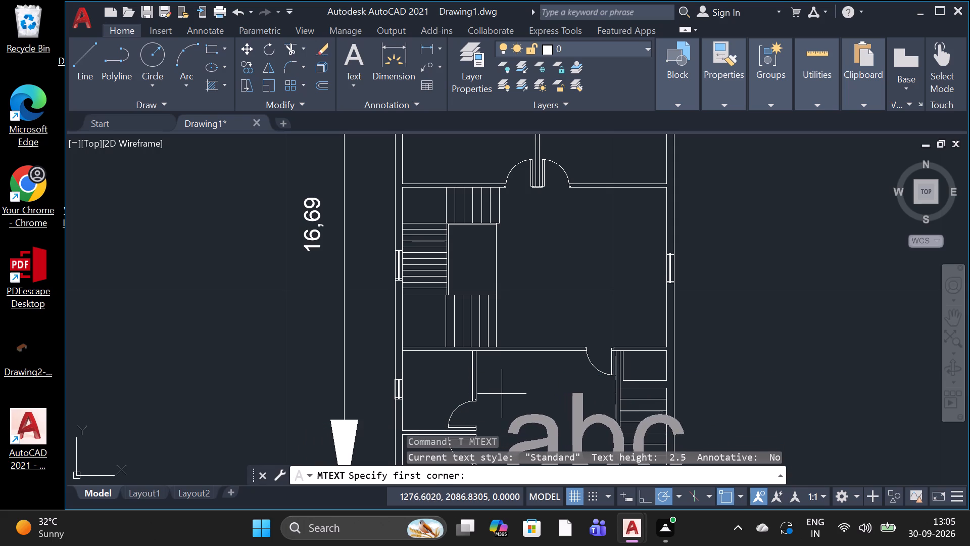
pyautogui.click(512, 408)
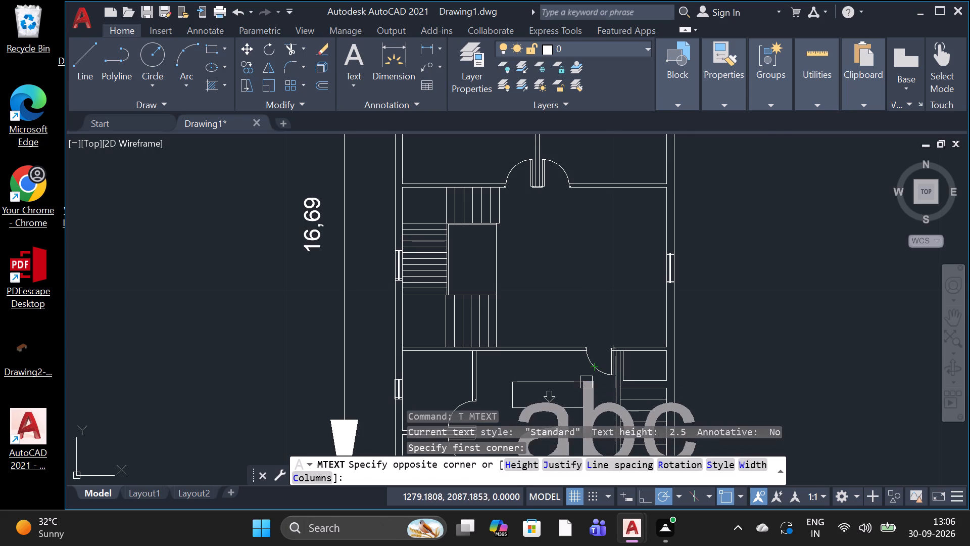
pyautogui.scroll(-2, 586, 382)
pyautogui.scroll(4, 574, 397)
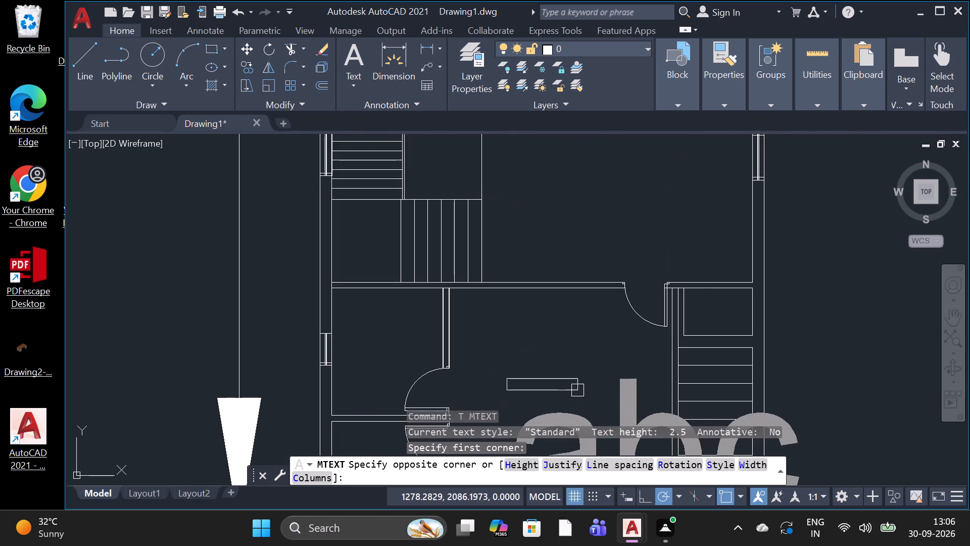
pyautogui.scroll(-4, 580, 384)
pyautogui.scroll(4, 577, 408)
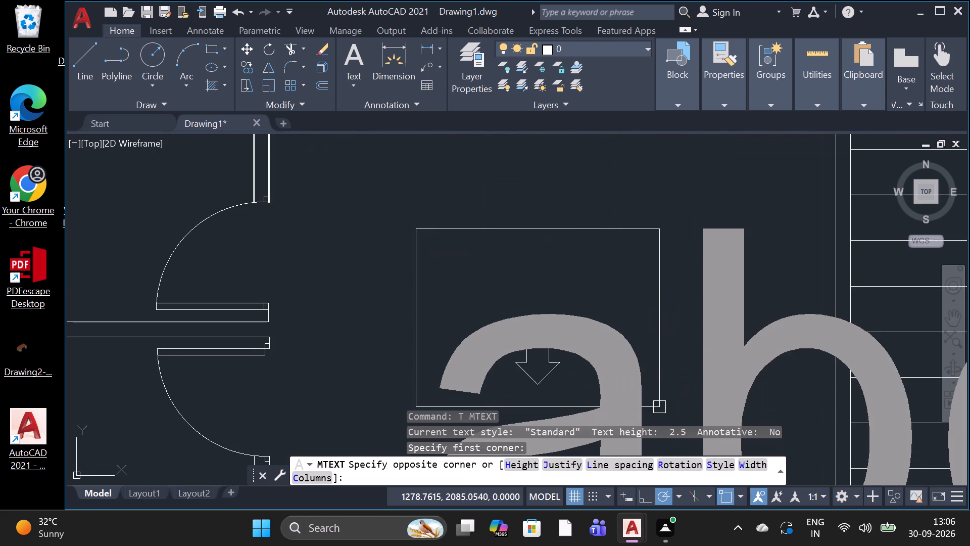
pyautogui.click(703, 400)
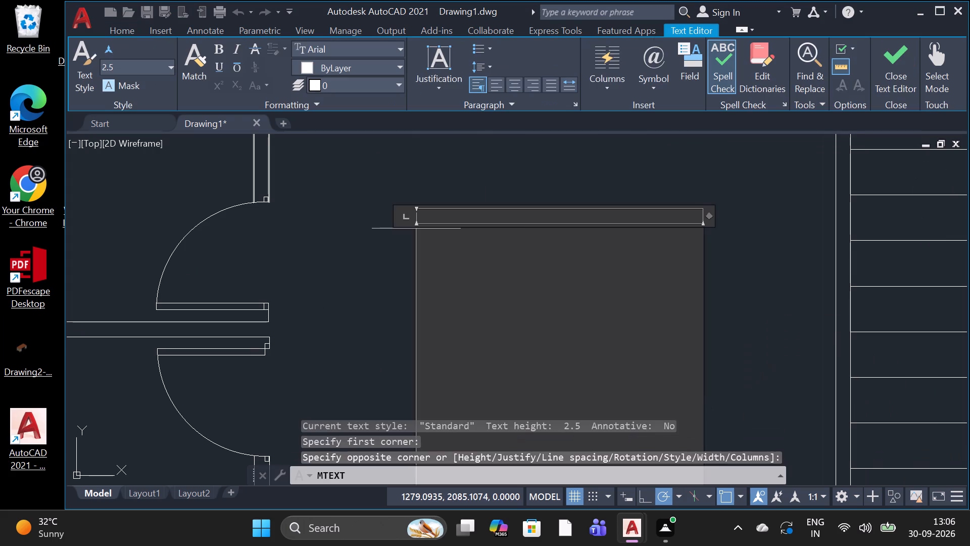
pyautogui.click(169, 67)
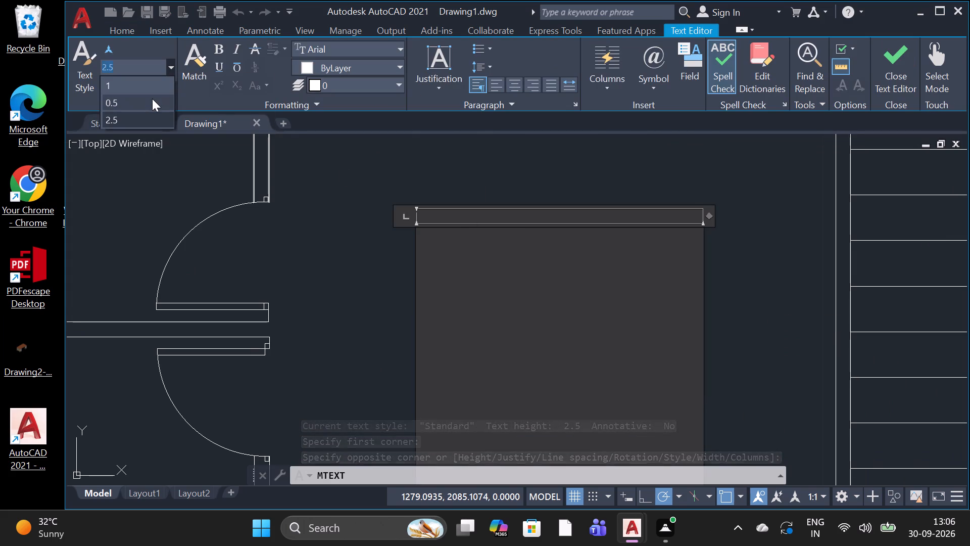
pyautogui.click(152, 99)
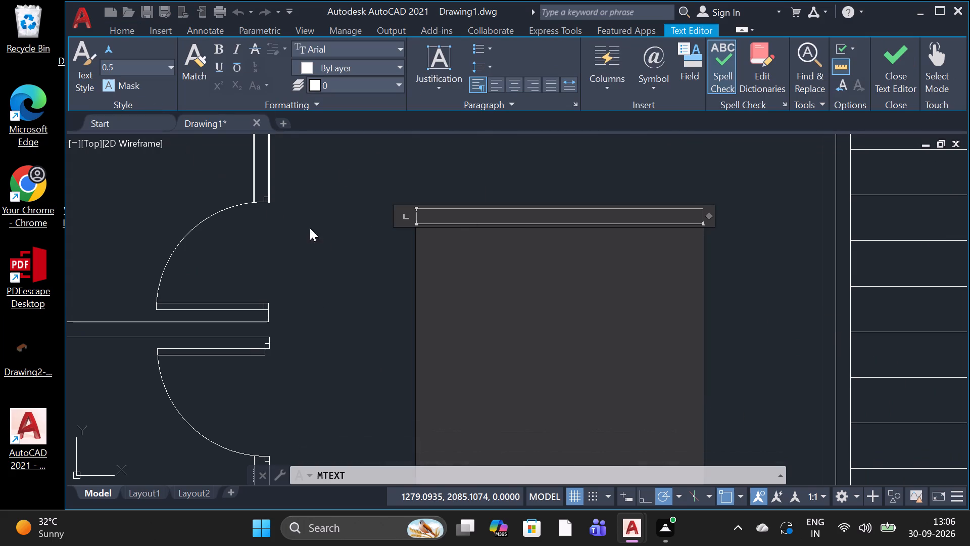
# Enter the room name "home teatar" in the new text box.
pyautogui.click(430, 214)
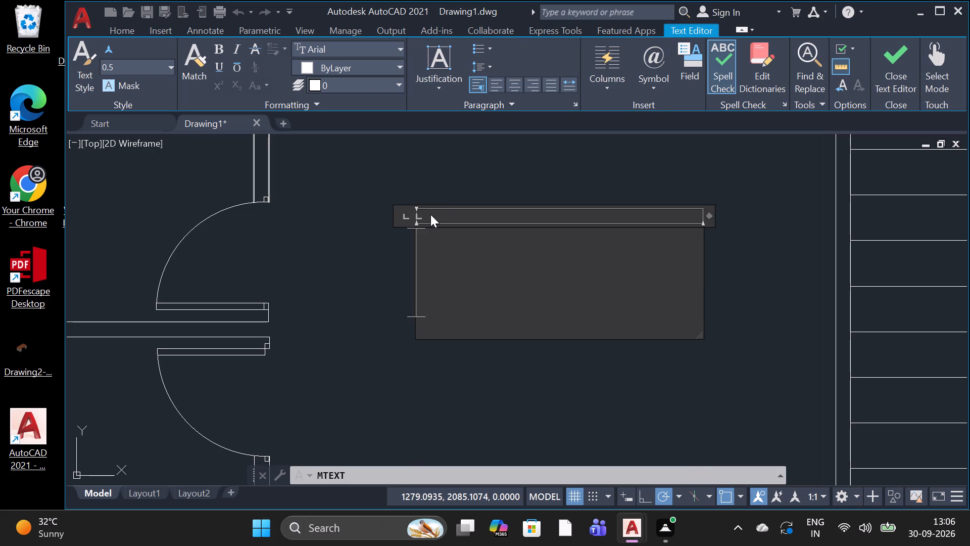
pyautogui.press('h')
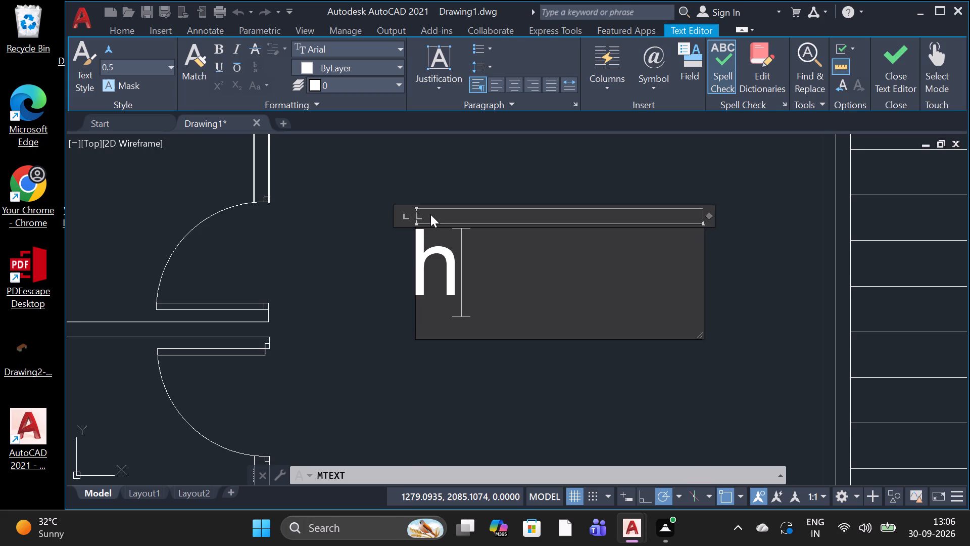
pyautogui.write('ome')
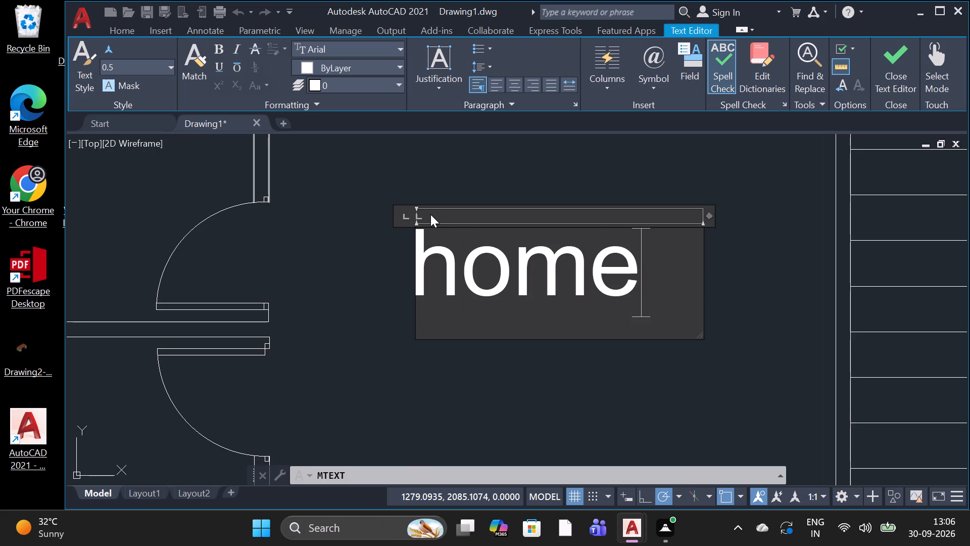
pyautogui.write('te')
pyautogui.press('BackSpace')
pyautogui.press('BackSpace')
pyautogui.press('Return')
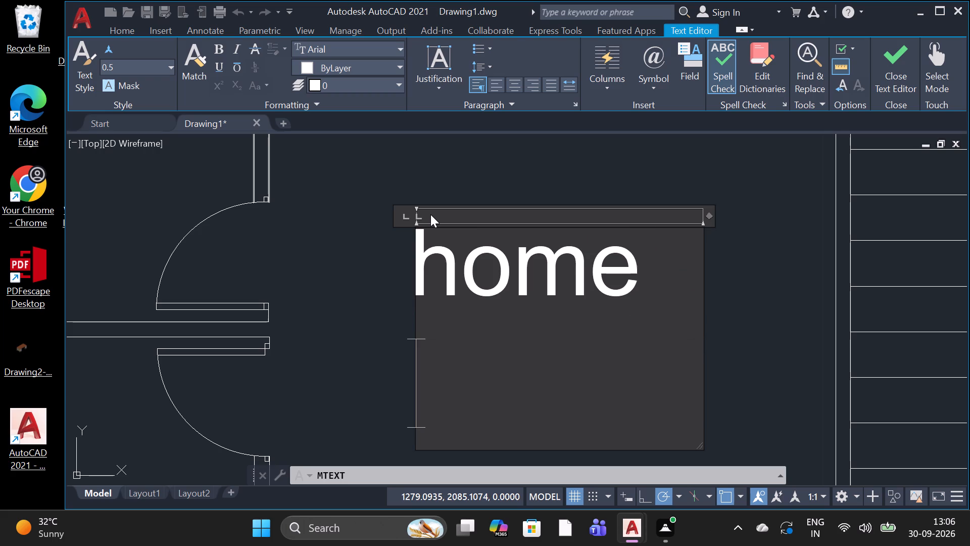
pyautogui.write('te')
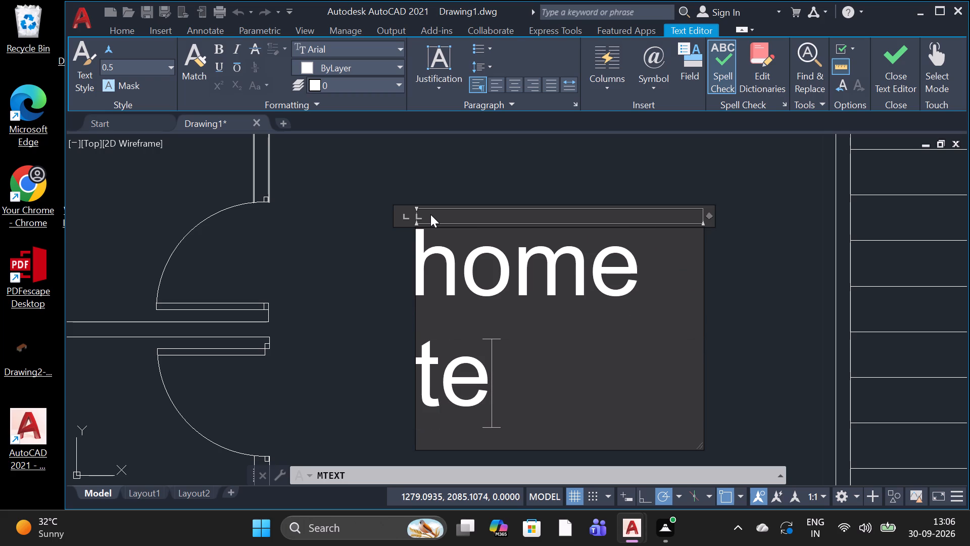
pyautogui.press('BackSpace')
pyautogui.press('BackSpace')
pyautogui.press('BackSpace')
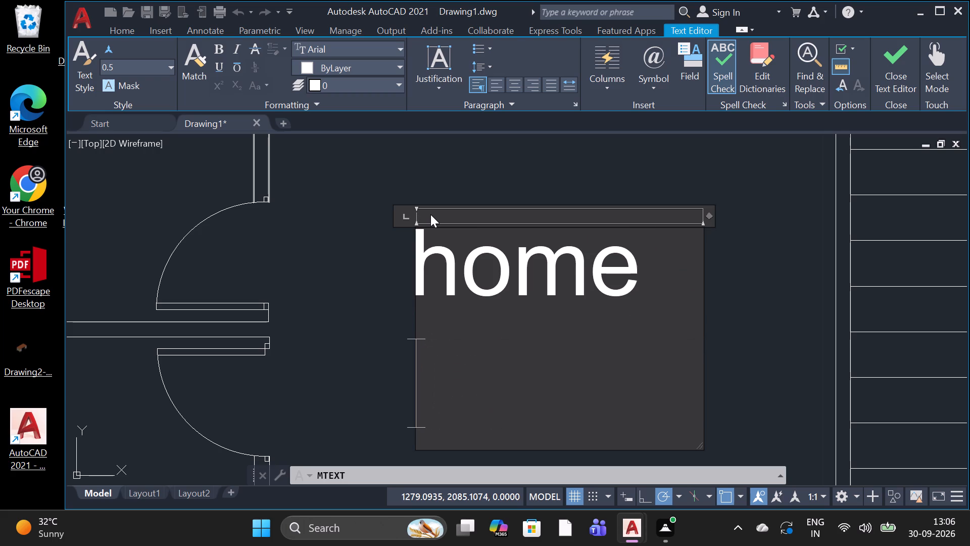
pyautogui.click(657, 265)
pyautogui.press('space')
pyautogui.write('te')
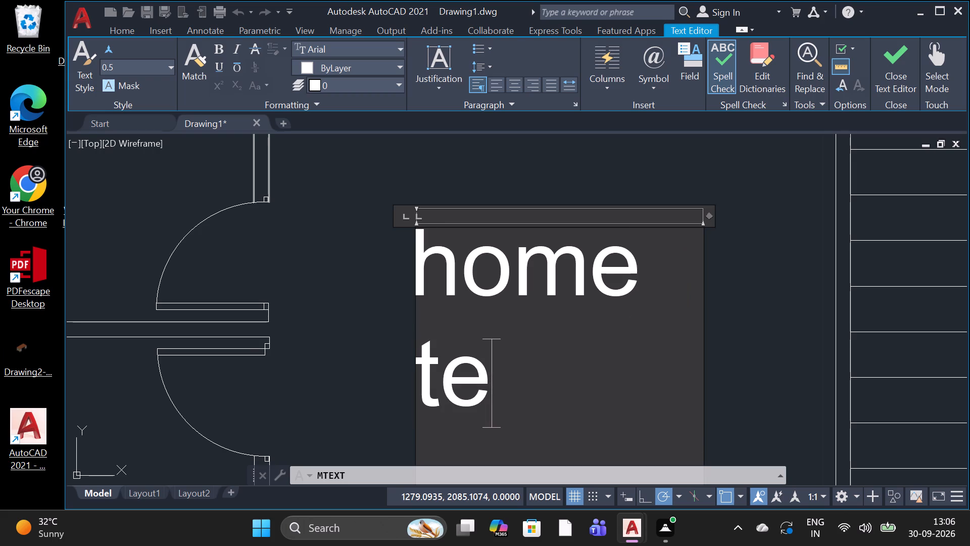
pyautogui.press('a')
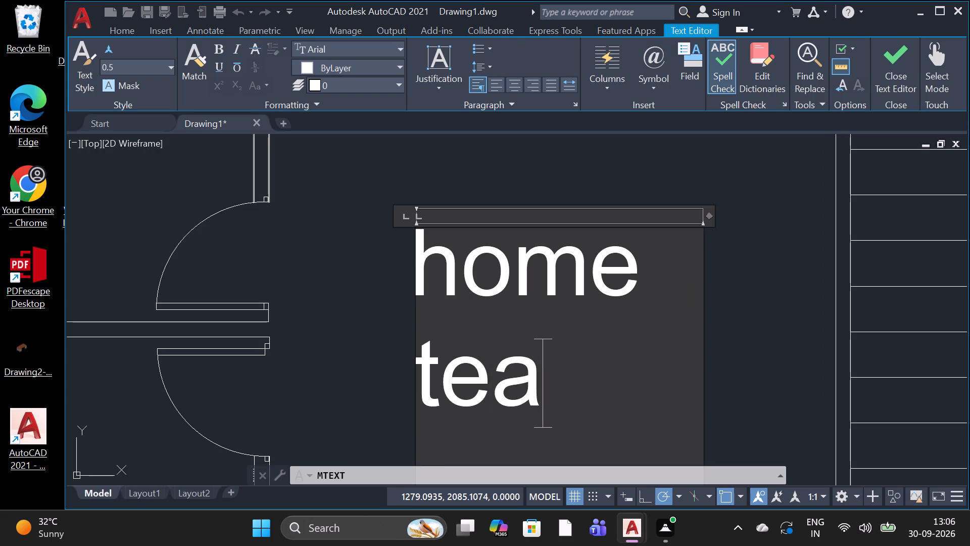
pyautogui.write('tar')
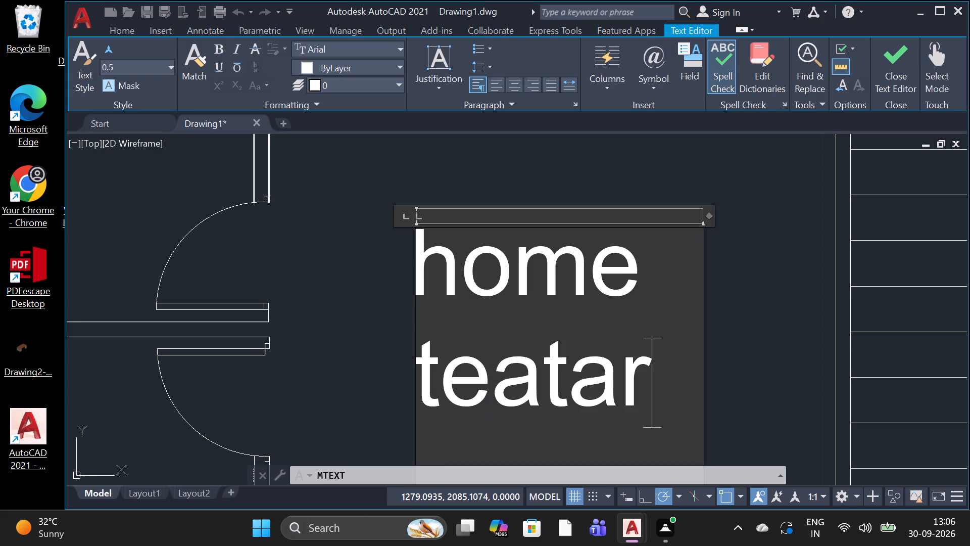
# Add the room size "4.28mx4.27m" on a new line below the name and finish the label.
pyautogui.press('Return')
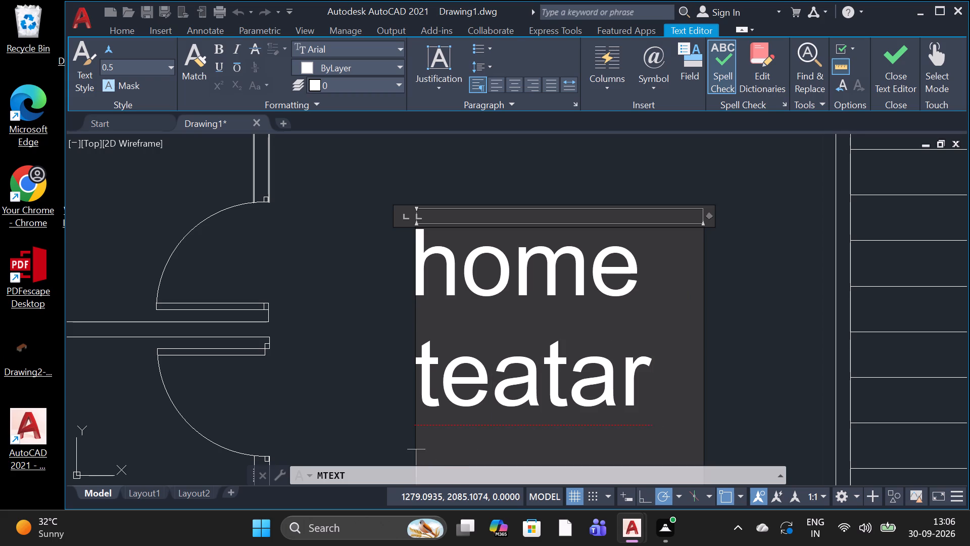
pyautogui.press('4')
pyautogui.press('.')
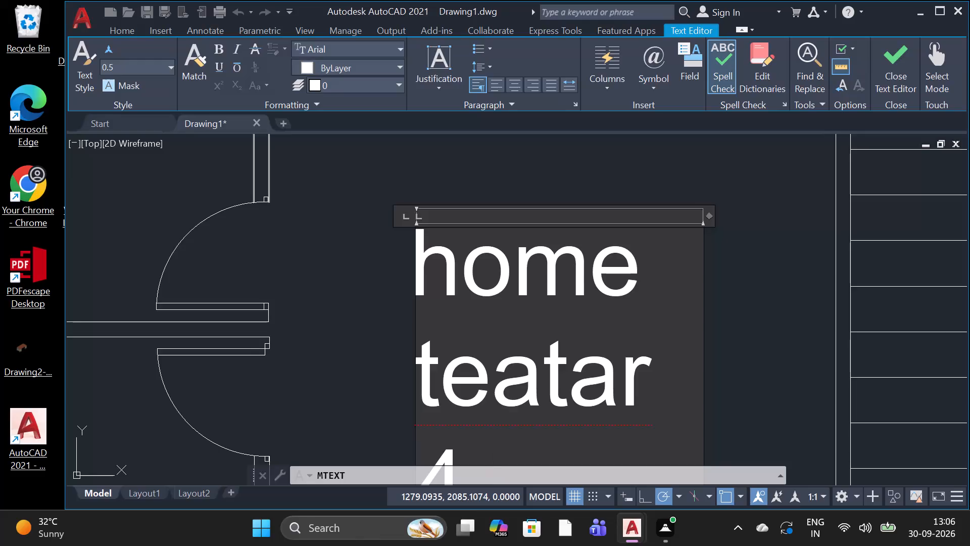
pyautogui.press('2')
pyautogui.press('8')
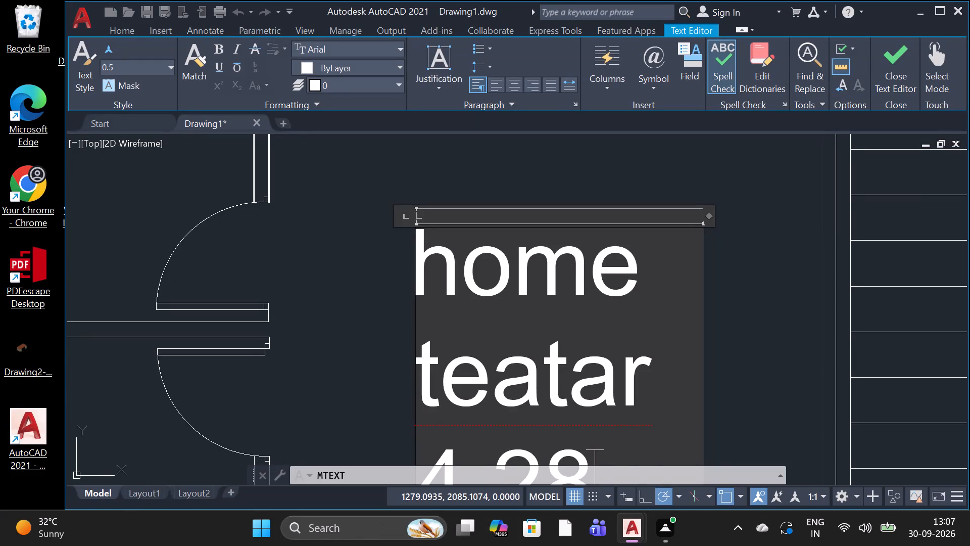
pyautogui.write('mx')
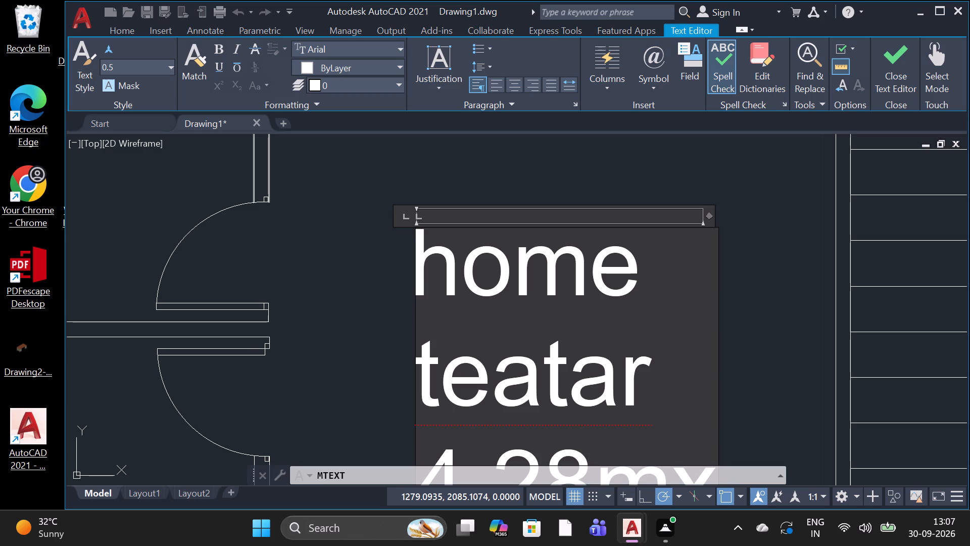
pyautogui.press('4')
pyautogui.press('.')
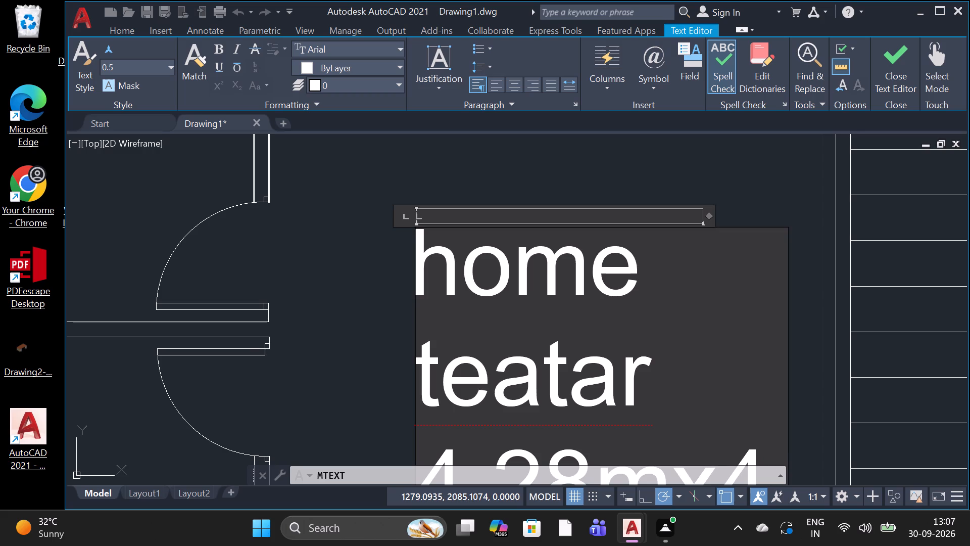
pyautogui.write('27')
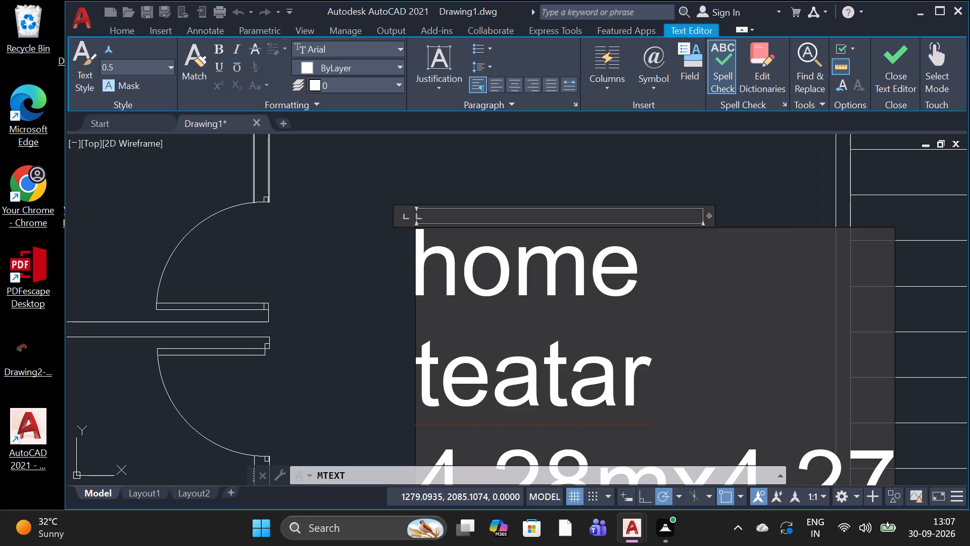
pyautogui.press('m')
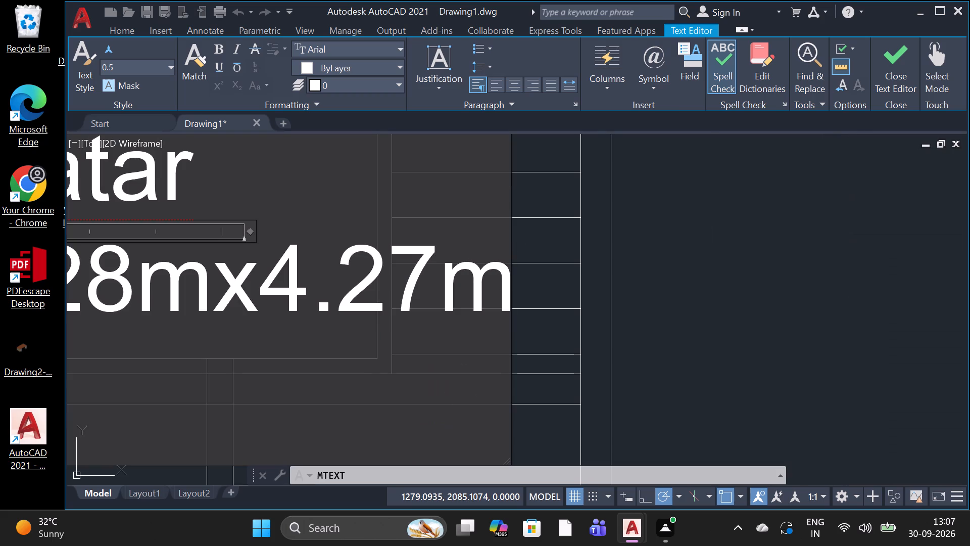
pyautogui.press('space')
pyautogui.click(683, 265)
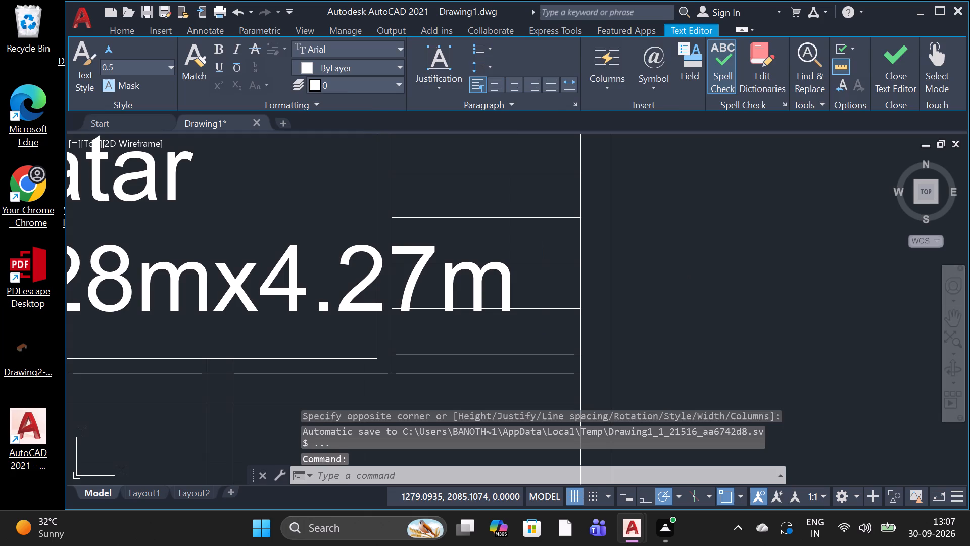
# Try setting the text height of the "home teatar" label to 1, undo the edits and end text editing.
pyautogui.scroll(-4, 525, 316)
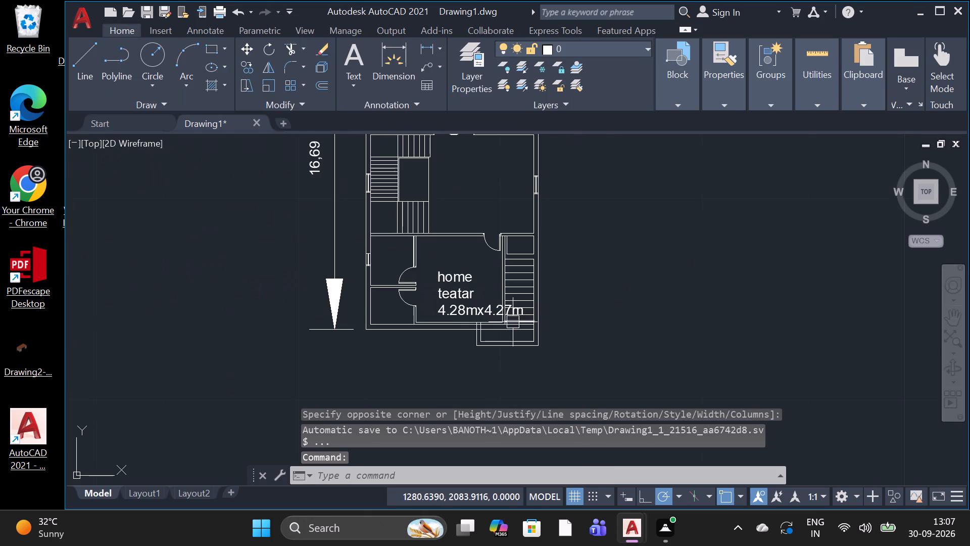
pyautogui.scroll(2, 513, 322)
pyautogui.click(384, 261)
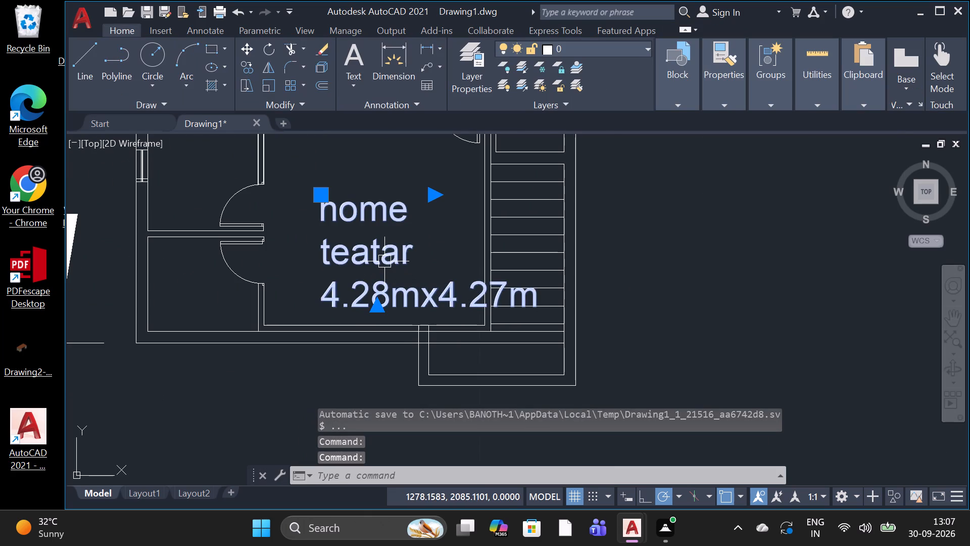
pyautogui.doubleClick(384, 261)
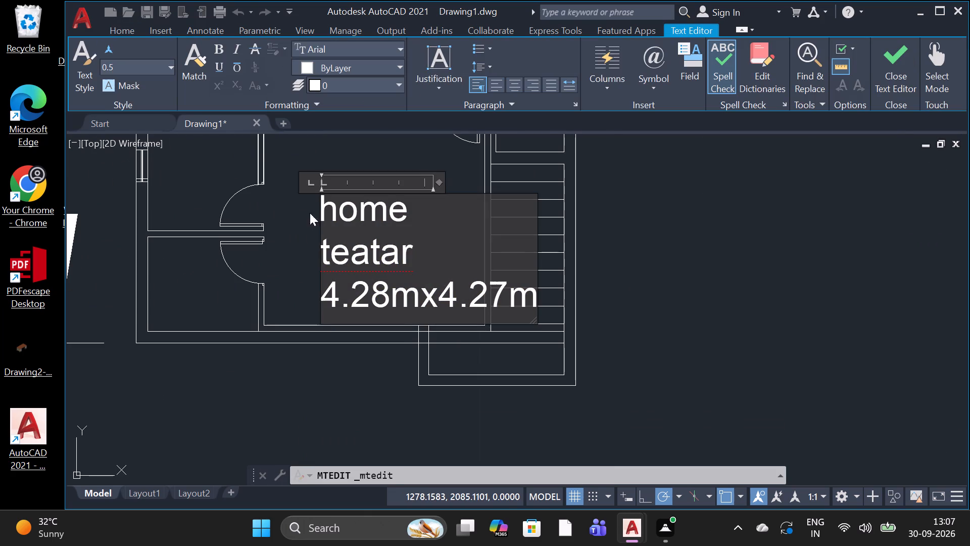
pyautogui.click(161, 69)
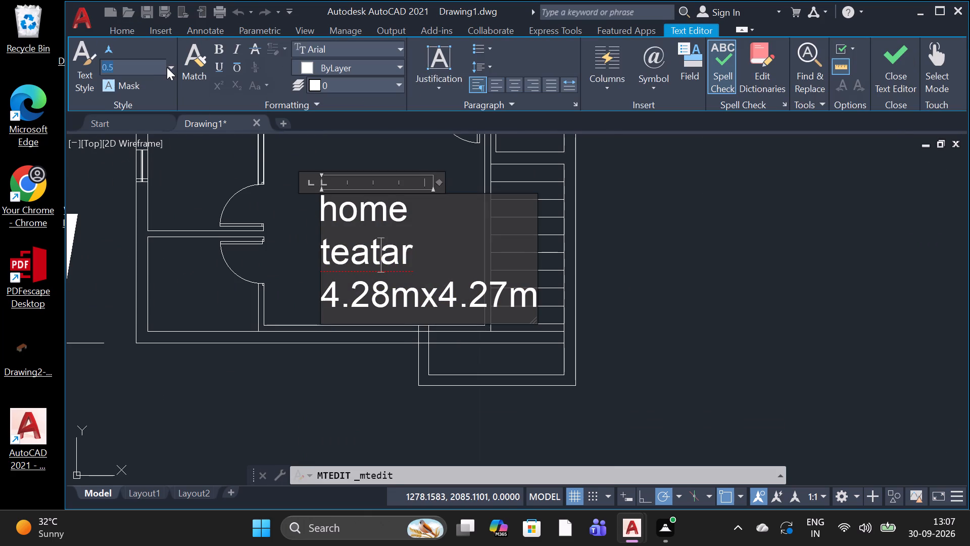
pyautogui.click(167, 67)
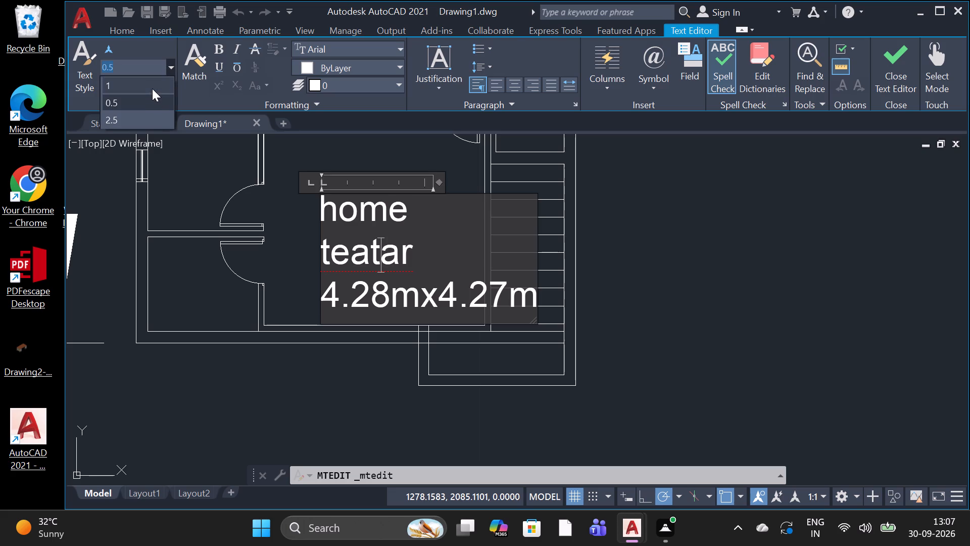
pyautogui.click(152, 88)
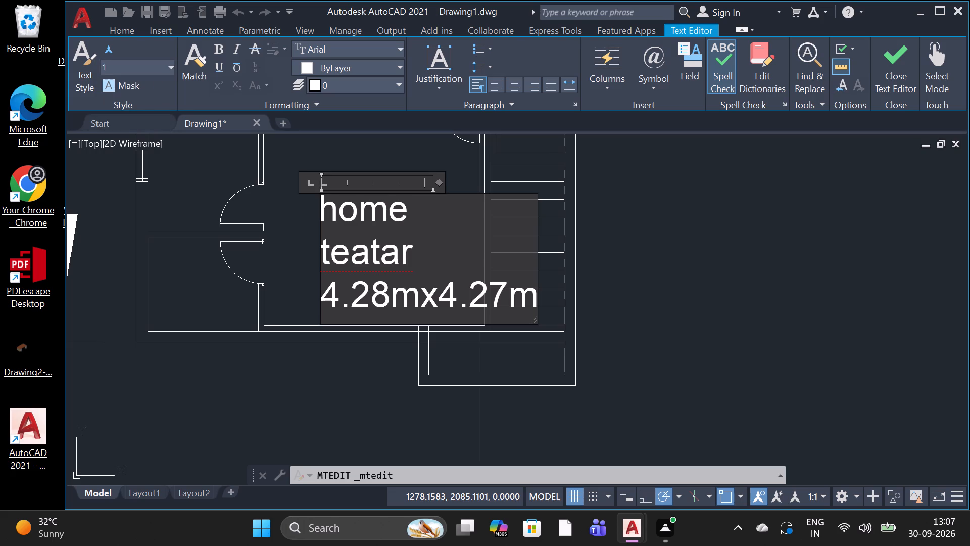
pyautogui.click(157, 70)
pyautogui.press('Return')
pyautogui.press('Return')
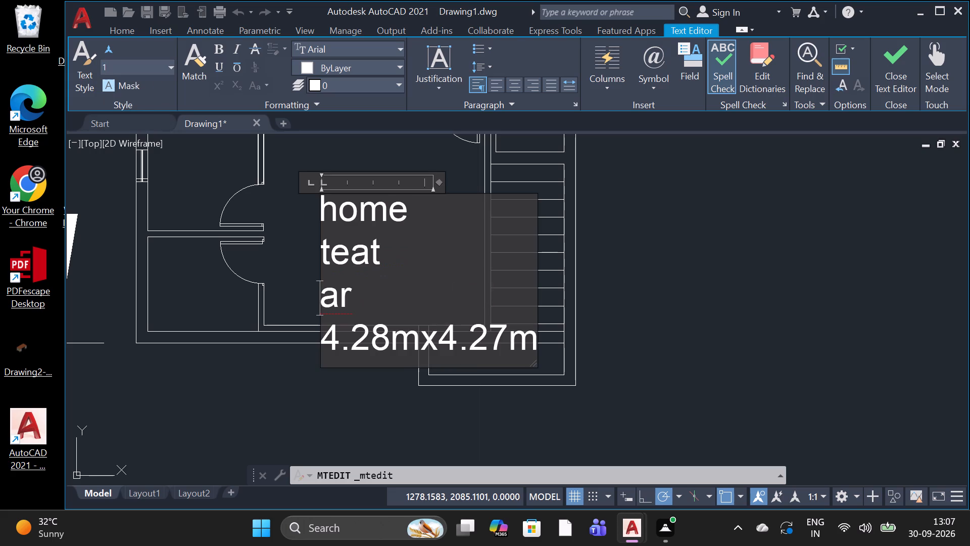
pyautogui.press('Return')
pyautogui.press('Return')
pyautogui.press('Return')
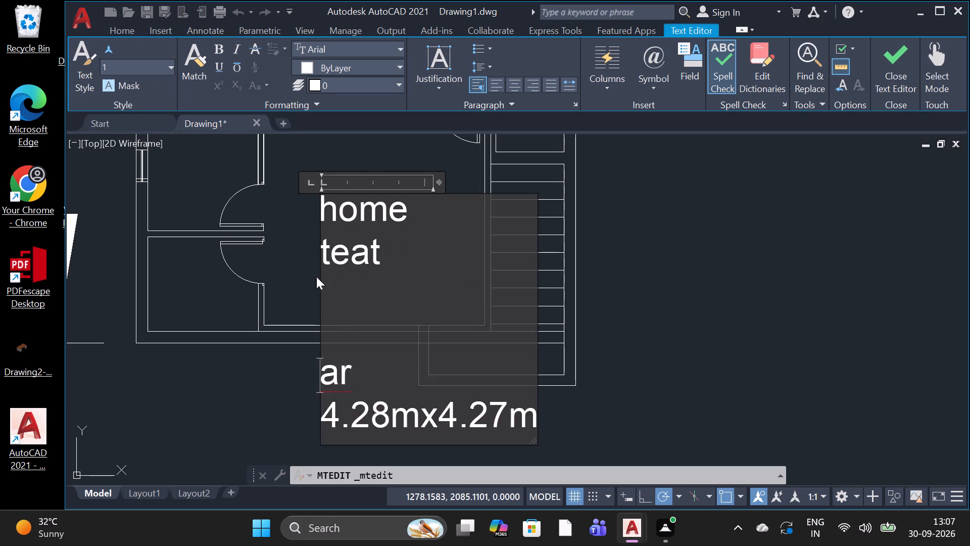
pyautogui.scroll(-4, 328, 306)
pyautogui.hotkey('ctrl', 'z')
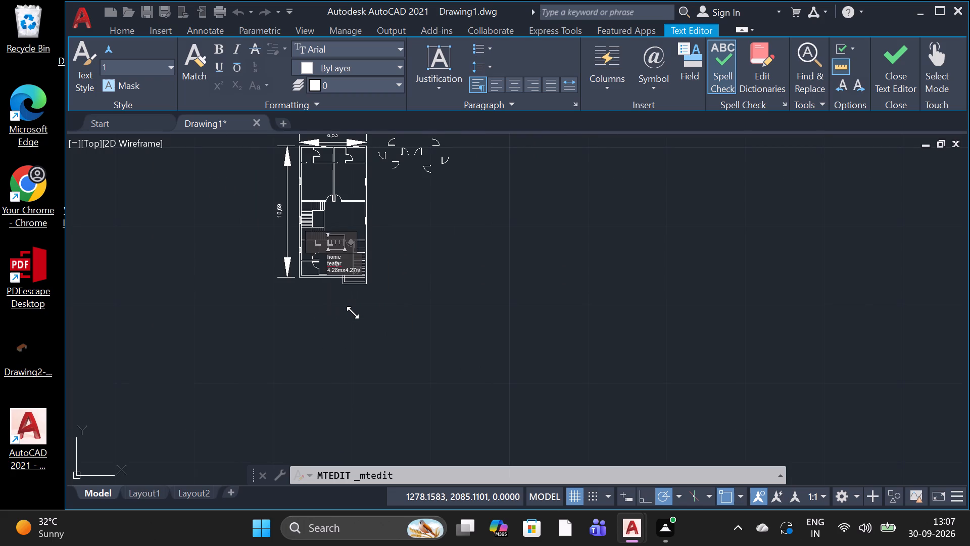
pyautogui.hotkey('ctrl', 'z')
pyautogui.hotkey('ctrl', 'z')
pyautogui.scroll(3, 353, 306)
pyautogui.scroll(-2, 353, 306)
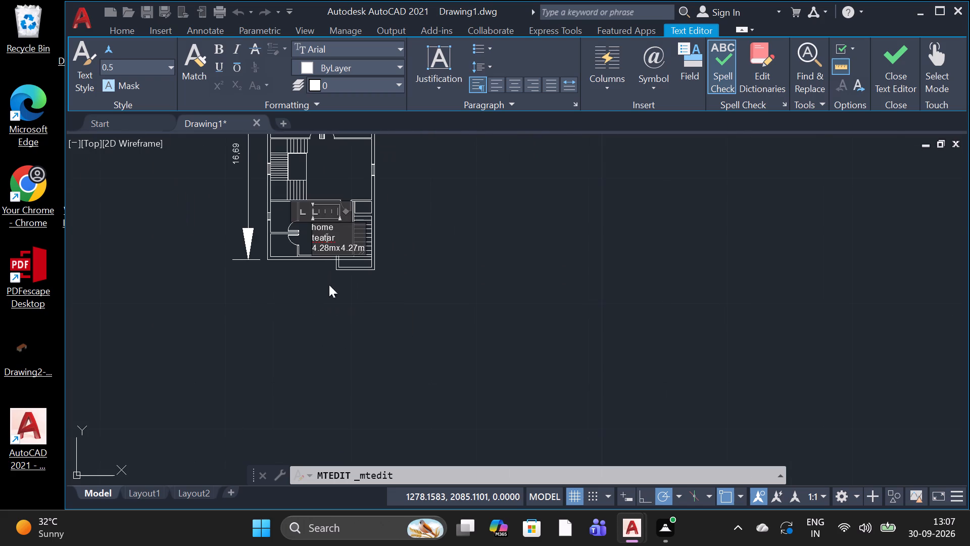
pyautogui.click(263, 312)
# Move the "home teatar" label up and left so it starts at the room's left wall, and deselect it.
pyautogui.click(327, 246)
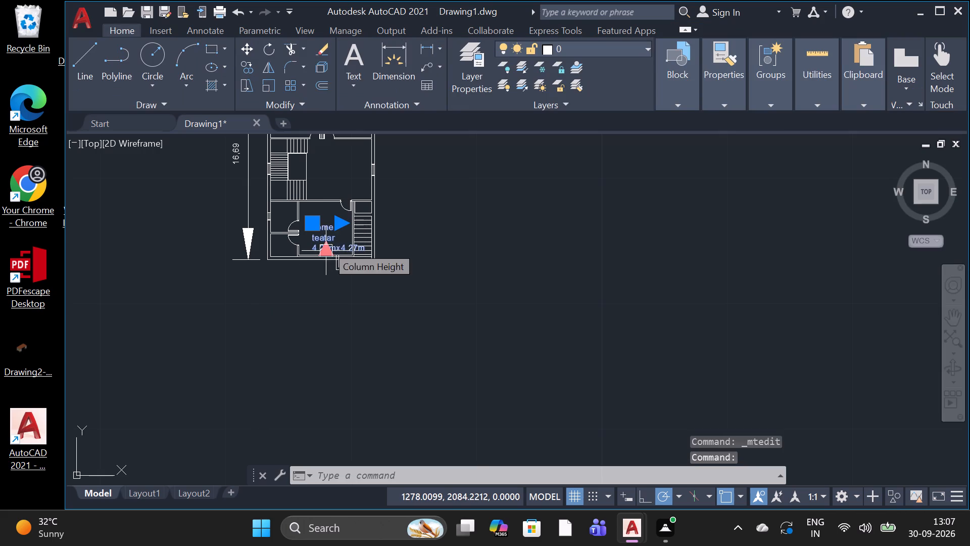
pyautogui.click(312, 228)
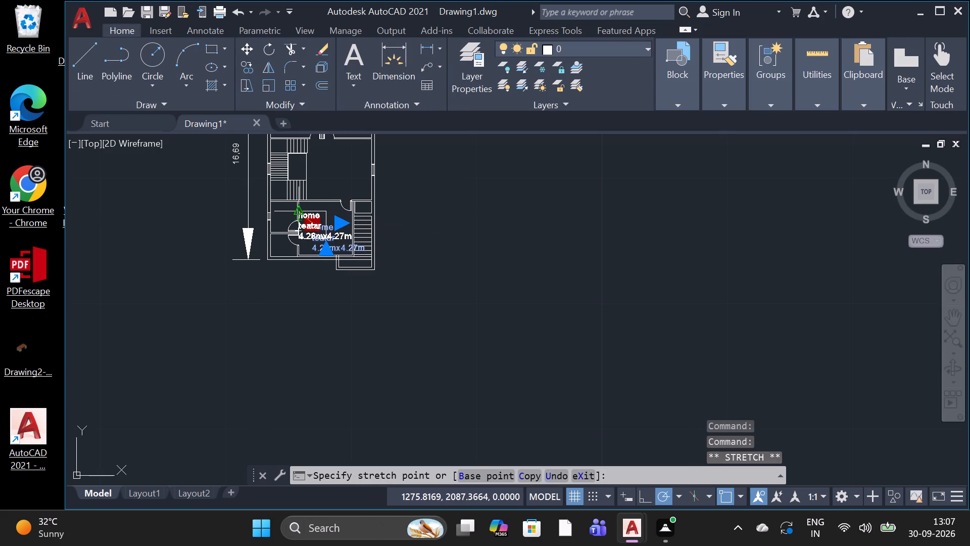
pyautogui.click(303, 211)
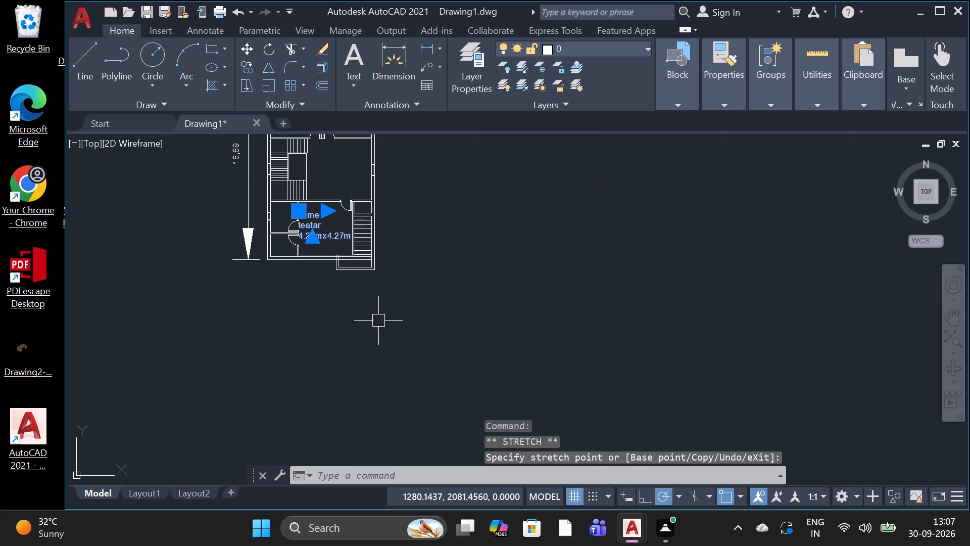
pyautogui.click(561, 352)
pyautogui.click(503, 335)
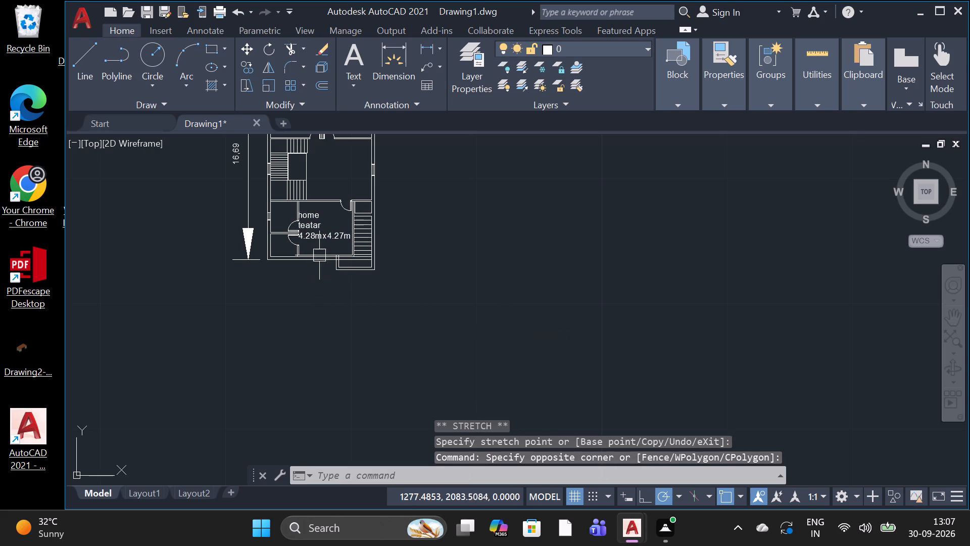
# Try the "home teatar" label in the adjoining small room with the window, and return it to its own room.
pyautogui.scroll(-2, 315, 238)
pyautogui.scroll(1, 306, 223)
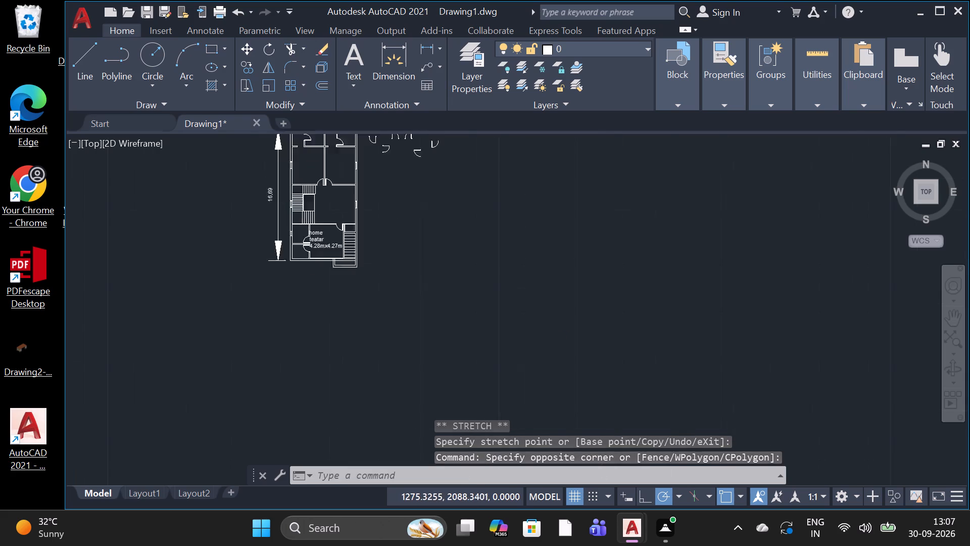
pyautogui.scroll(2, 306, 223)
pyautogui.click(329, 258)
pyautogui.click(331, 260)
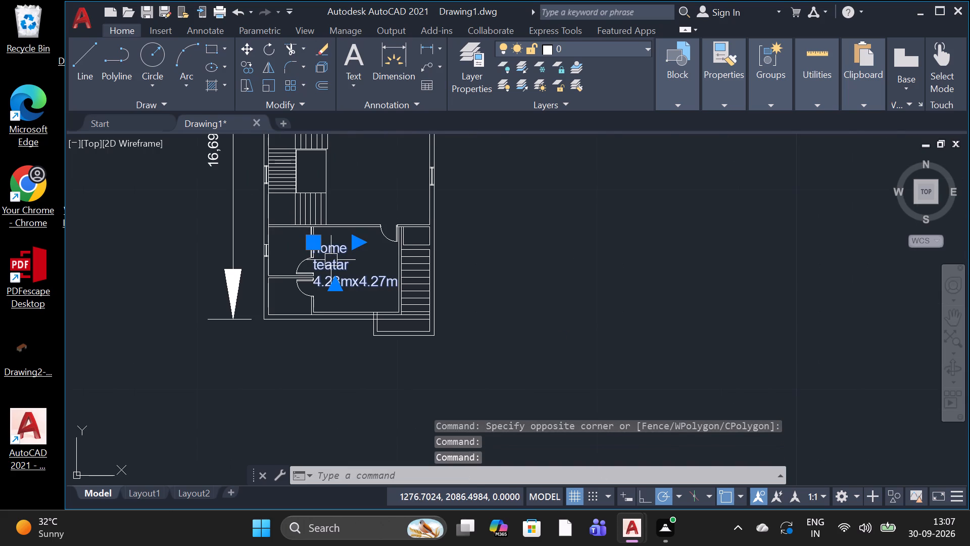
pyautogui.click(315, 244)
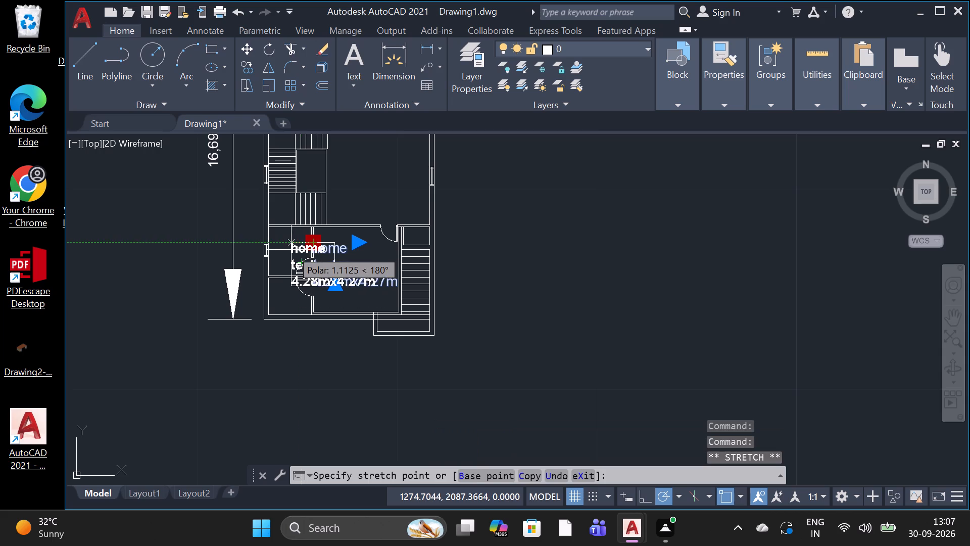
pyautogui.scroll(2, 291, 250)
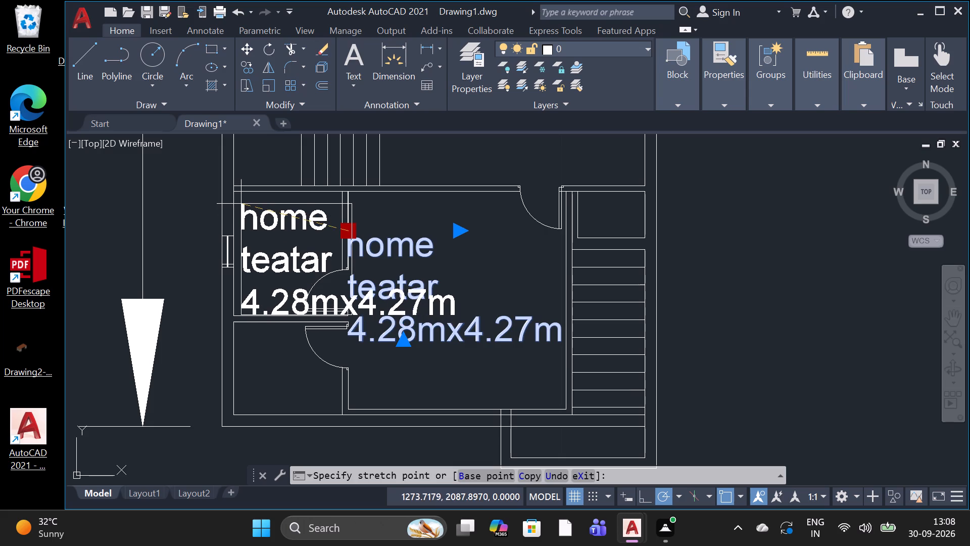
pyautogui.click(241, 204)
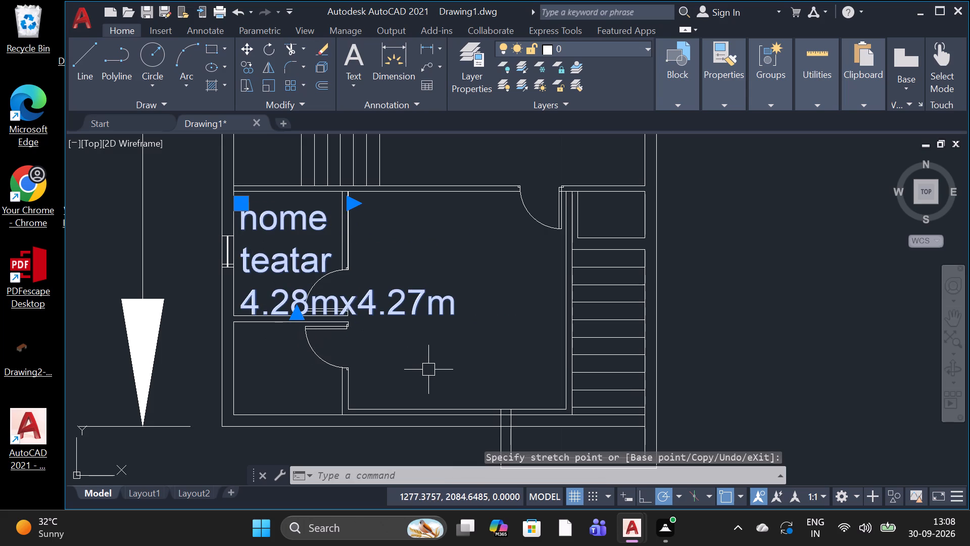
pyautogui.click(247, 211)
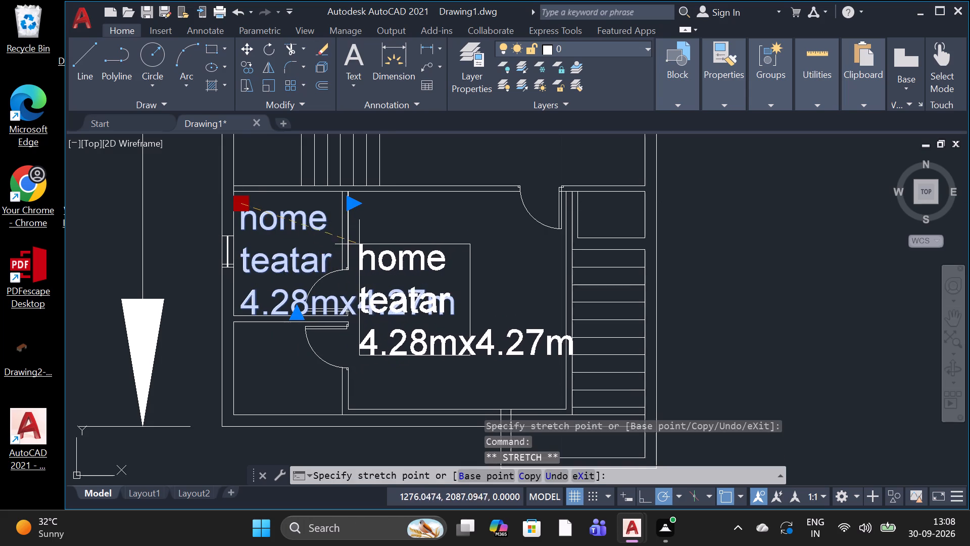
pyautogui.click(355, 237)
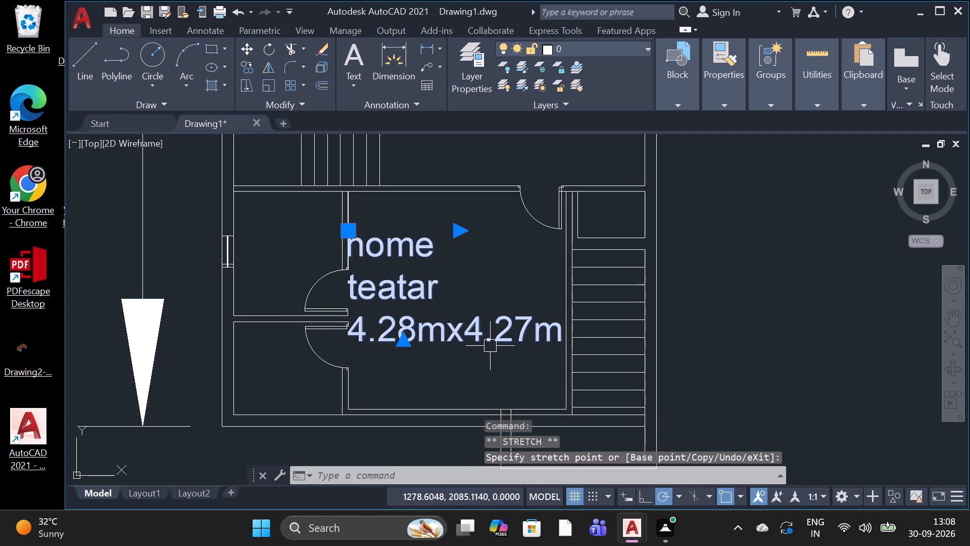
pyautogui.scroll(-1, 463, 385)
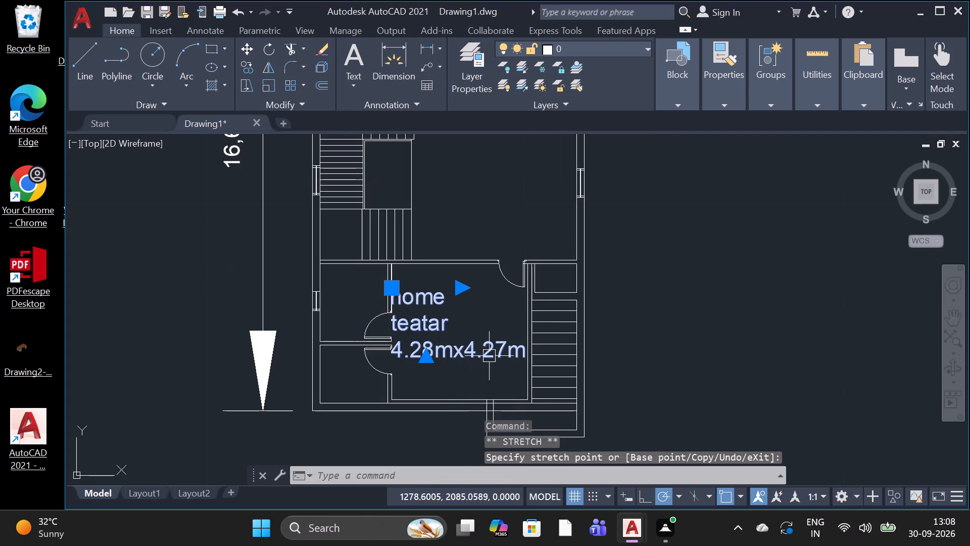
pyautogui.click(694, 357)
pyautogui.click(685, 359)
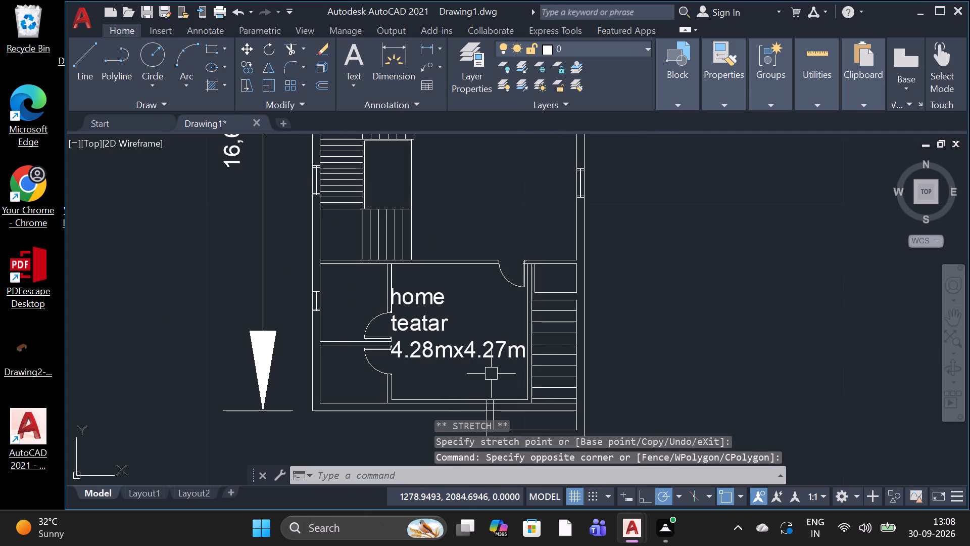
# Copy the "home teatar" label into the open room beside the U-shaped staircase.
pyautogui.scroll(-1, 491, 374)
pyautogui.write('co')
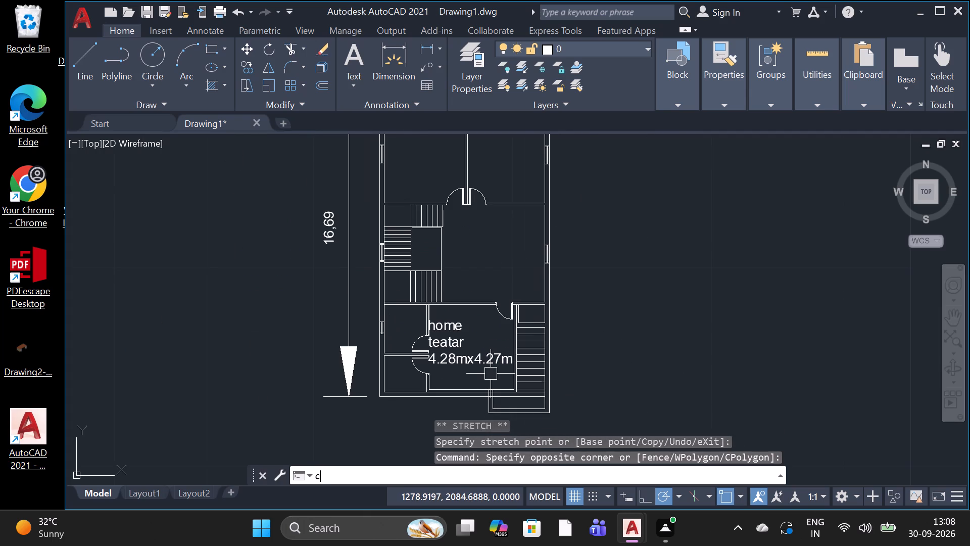
pyautogui.press('Return')
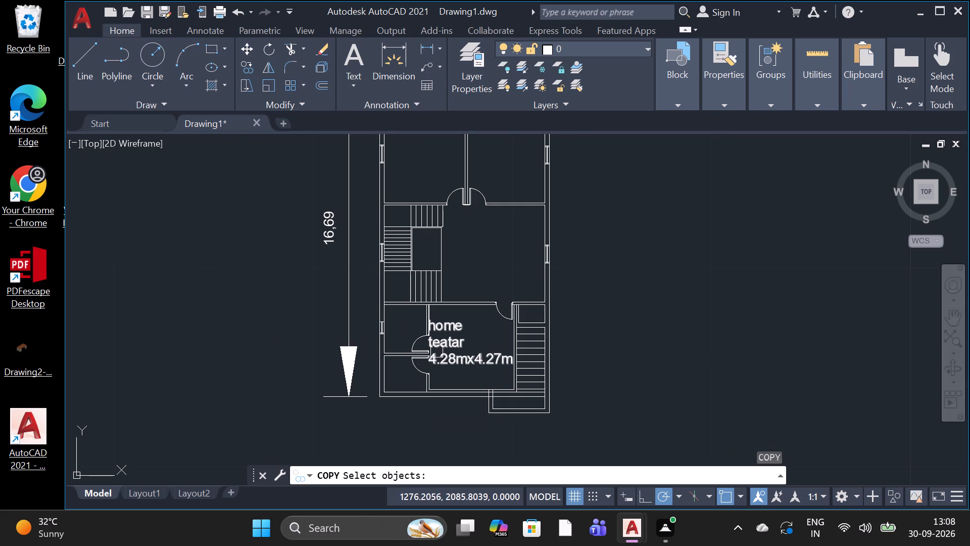
pyautogui.click(437, 351)
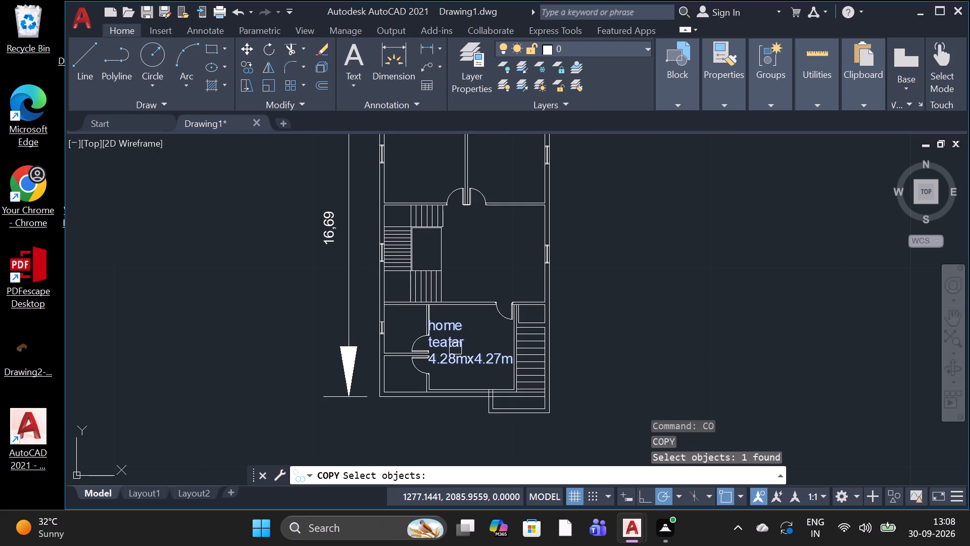
pyautogui.press('Return')
pyautogui.click(455, 348)
pyautogui.click(455, 346)
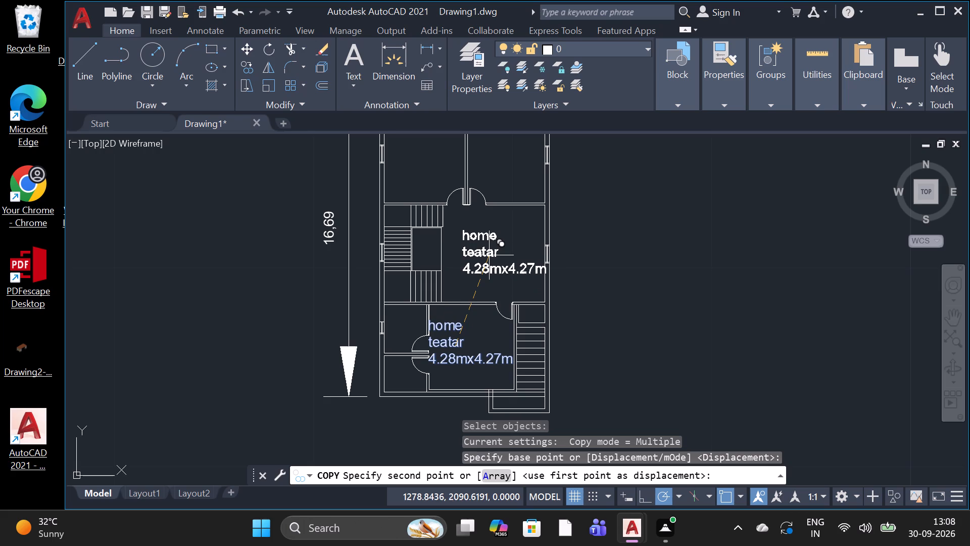
pyautogui.click(478, 256)
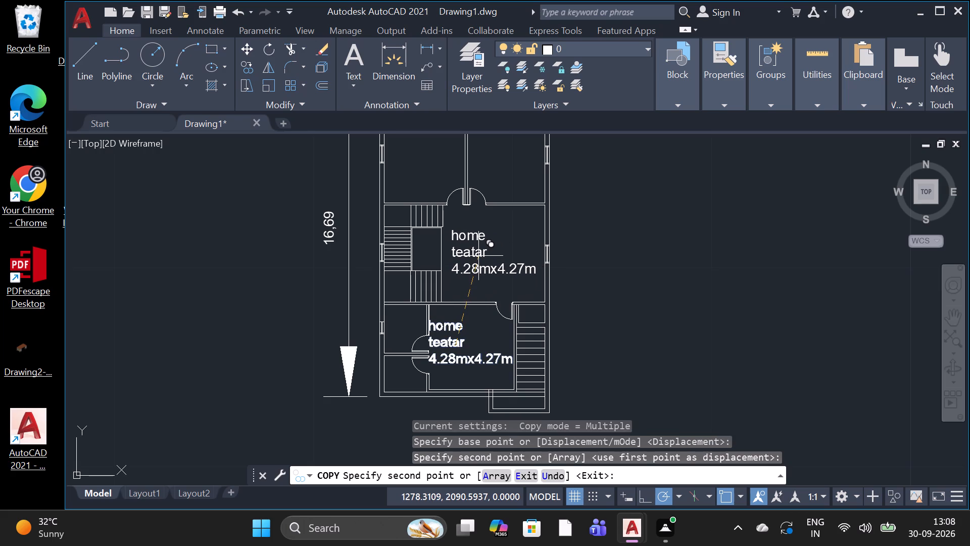
# Copy the "home teatar" label into each of the two large rooms north of the U-shaped staircase.
pyautogui.scroll(-2, 478, 256)
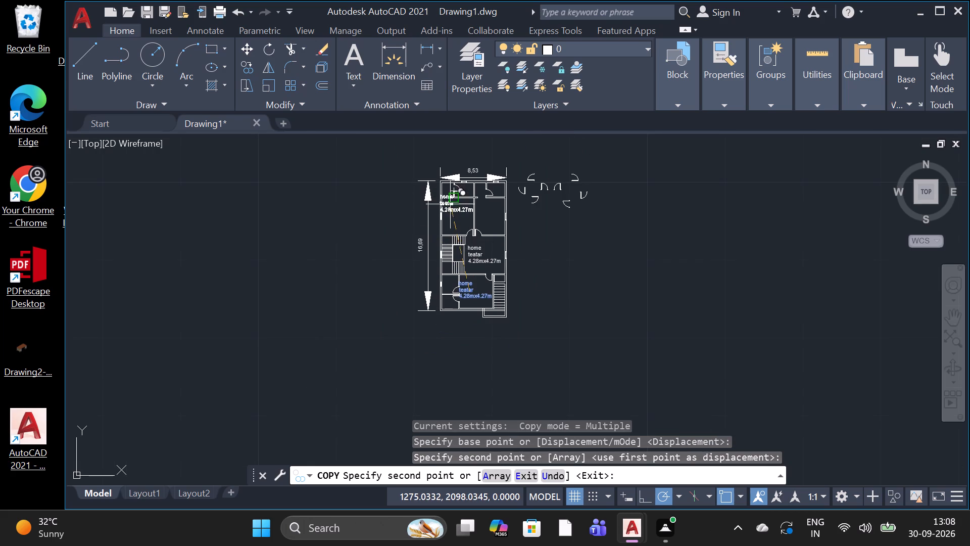
pyautogui.scroll(2, 450, 206)
pyautogui.click(459, 227)
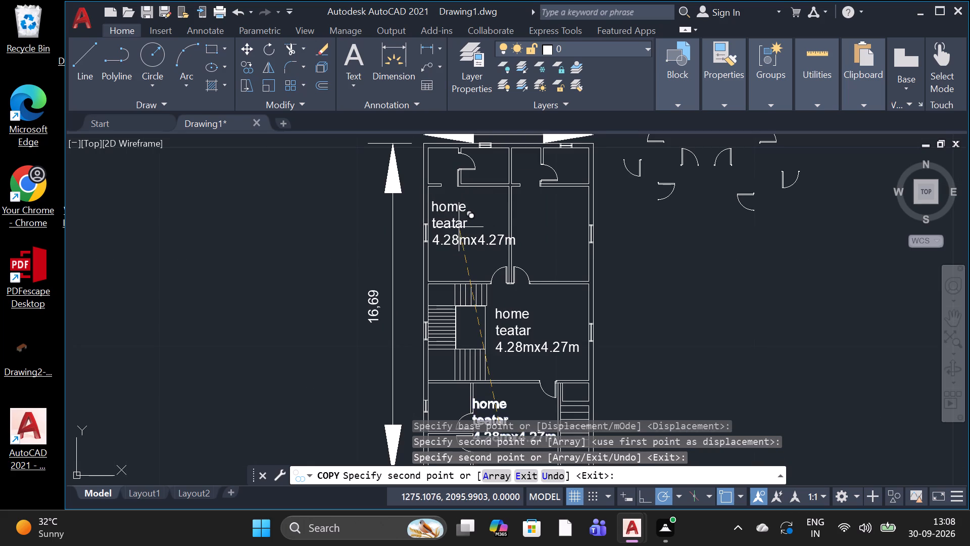
pyautogui.click(556, 238)
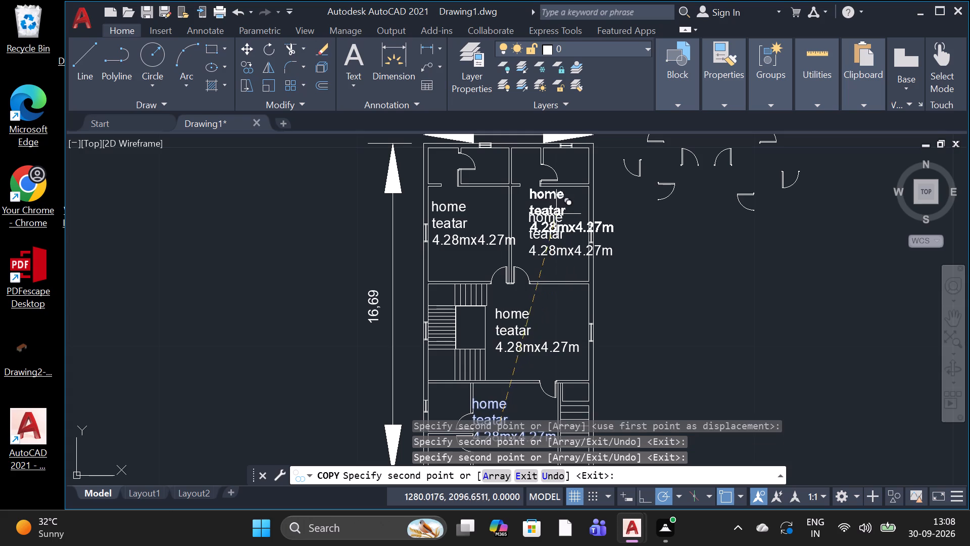
# Place three more copies of the label in the small rooms along the north wall, one on the east side and two on the west.
pyautogui.scroll(3, 573, 172)
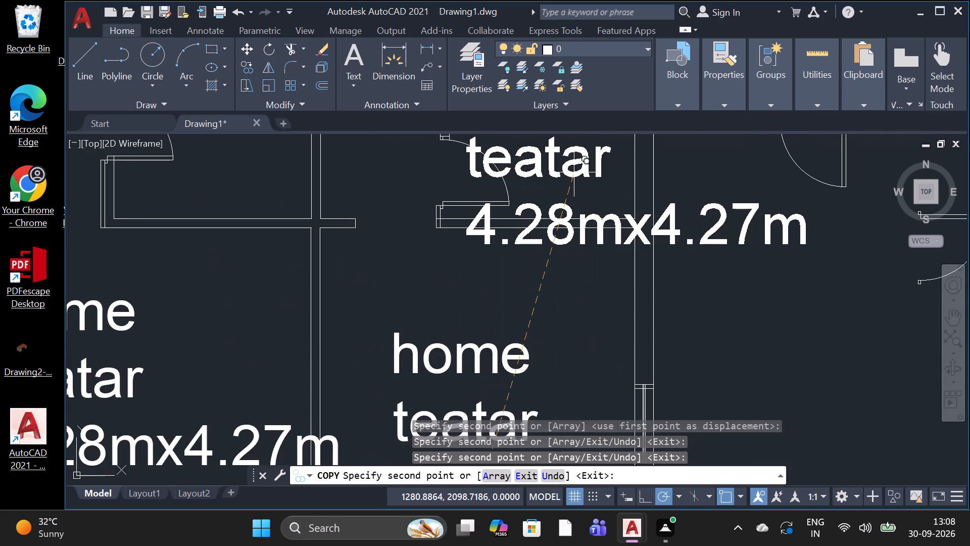
pyautogui.scroll(-2, 574, 172)
pyautogui.click(576, 163)
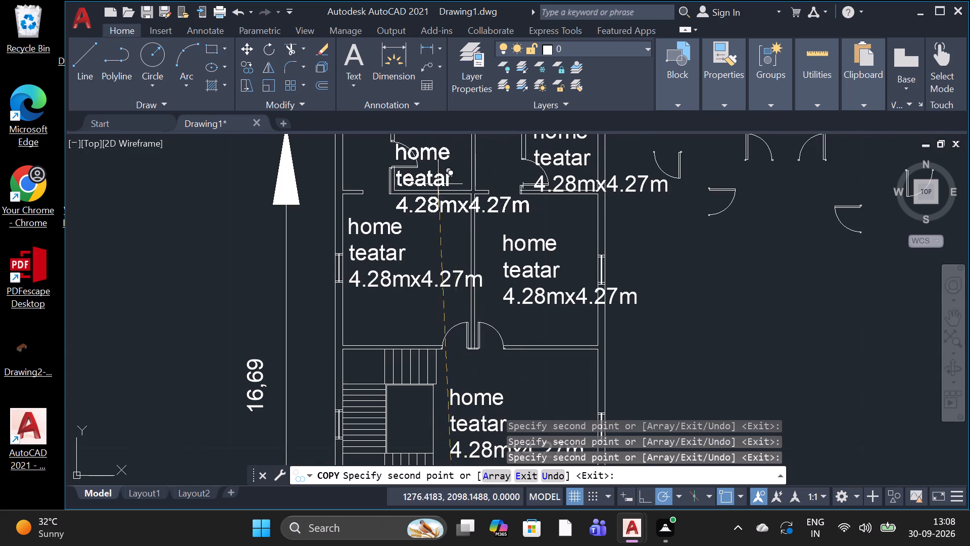
pyautogui.scroll(-2, 399, 166)
pyautogui.scroll(3, 410, 163)
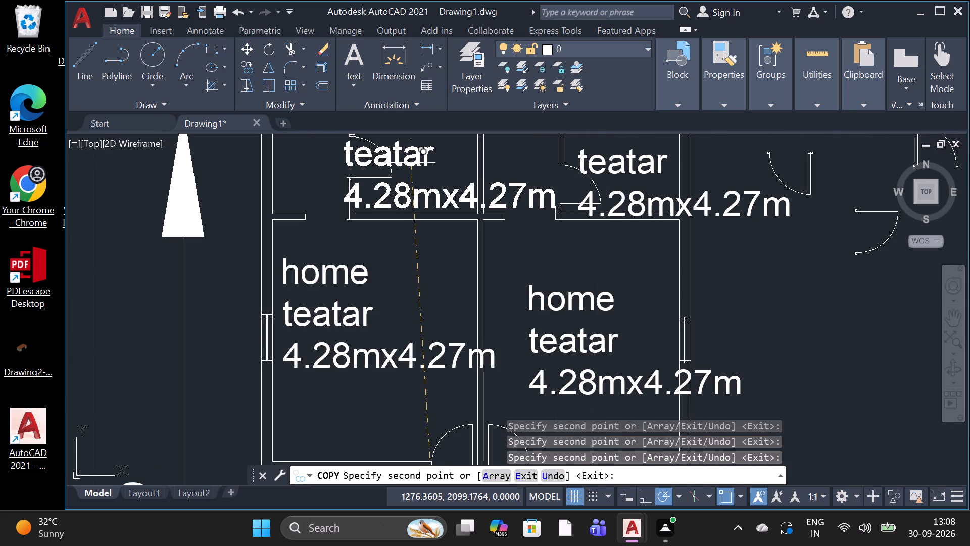
pyautogui.click(431, 152)
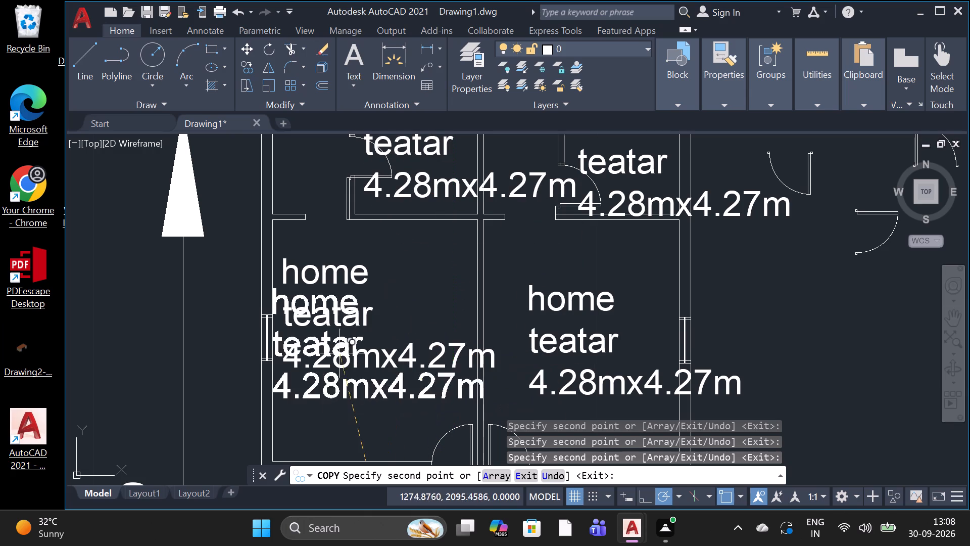
pyautogui.click(332, 161)
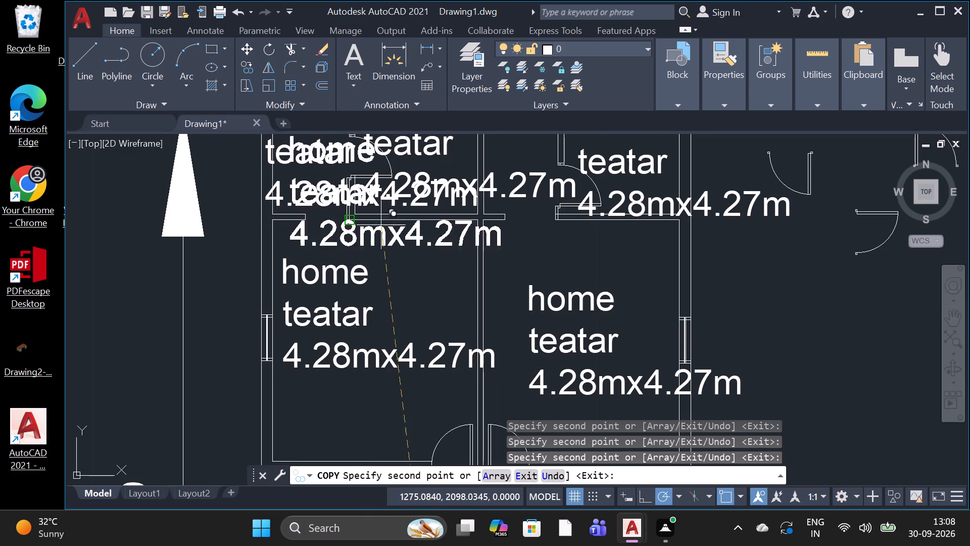
# Copy the label into the small windowed room west of the original "home teatar" room.
pyautogui.scroll(-3, 508, 260)
pyautogui.scroll(2, 520, 365)
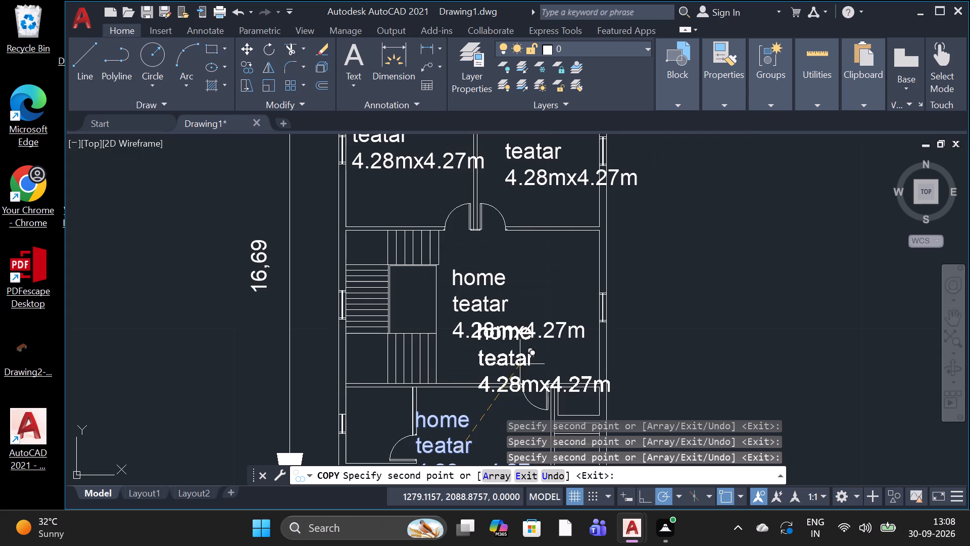
pyautogui.scroll(-1, 516, 342)
pyautogui.scroll(-1, 428, 388)
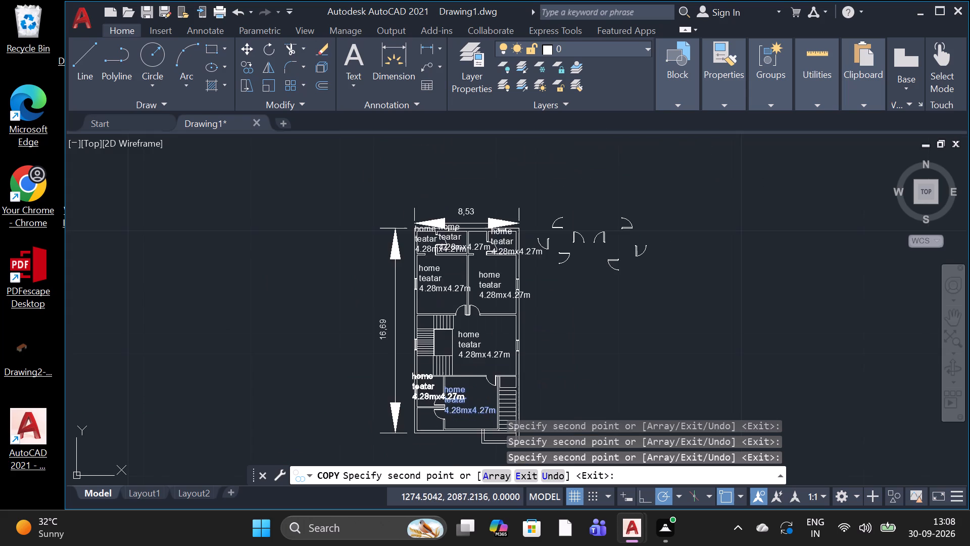
pyautogui.scroll(-1, 428, 388)
pyautogui.scroll(4, 436, 385)
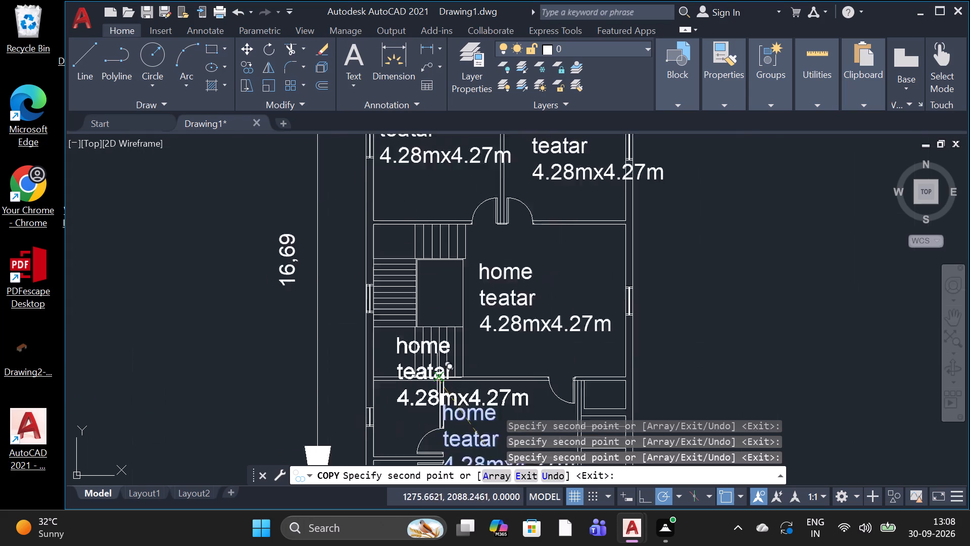
pyautogui.click(408, 420)
# Copy the label to the small space at the north end of the straight staircase by the east wall, and finish copying.
pyautogui.scroll(-1, 468, 385)
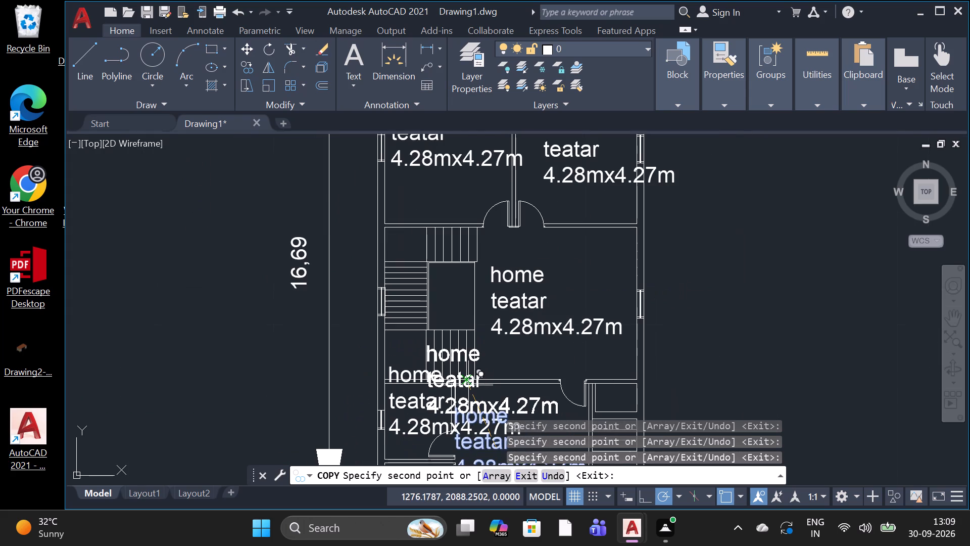
pyautogui.scroll(-1, 469, 385)
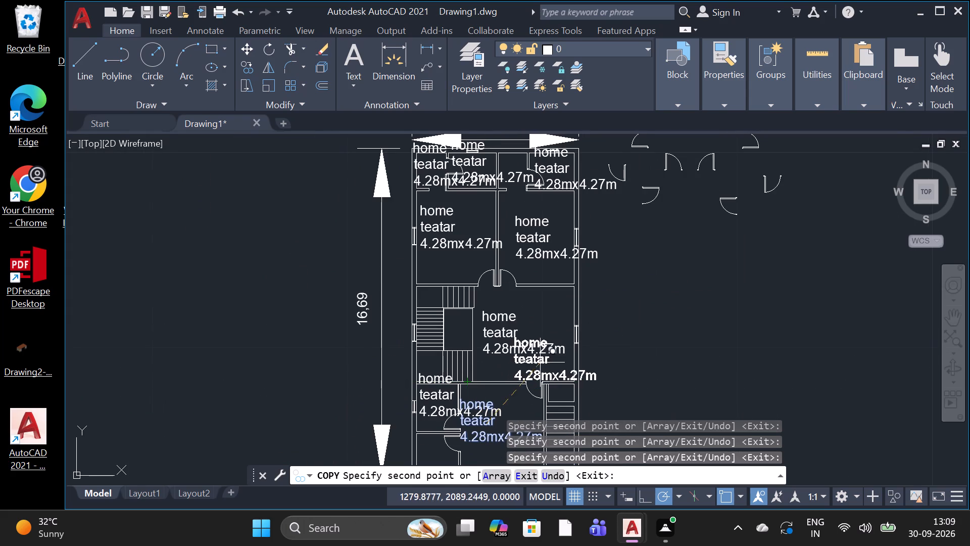
pyautogui.scroll(3, 561, 389)
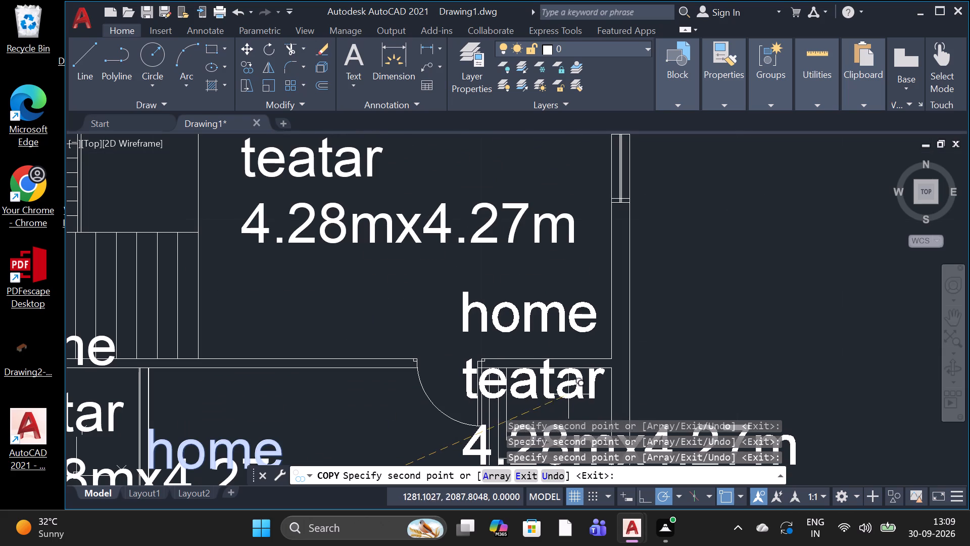
pyautogui.click(570, 394)
pyautogui.press('Escape')
pyautogui.scroll(-3, 481, 275)
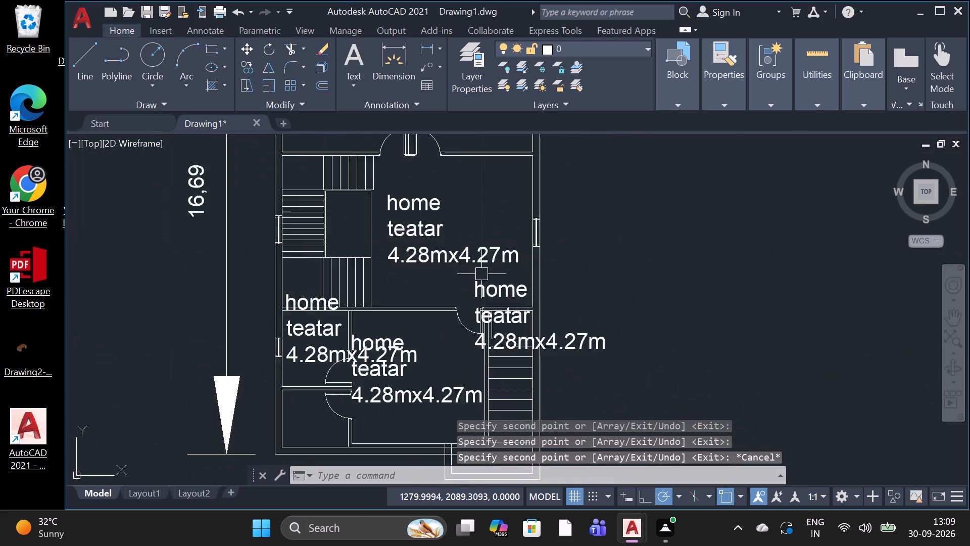
pyautogui.scroll(-2, 489, 273)
pyautogui.scroll(2, 442, 197)
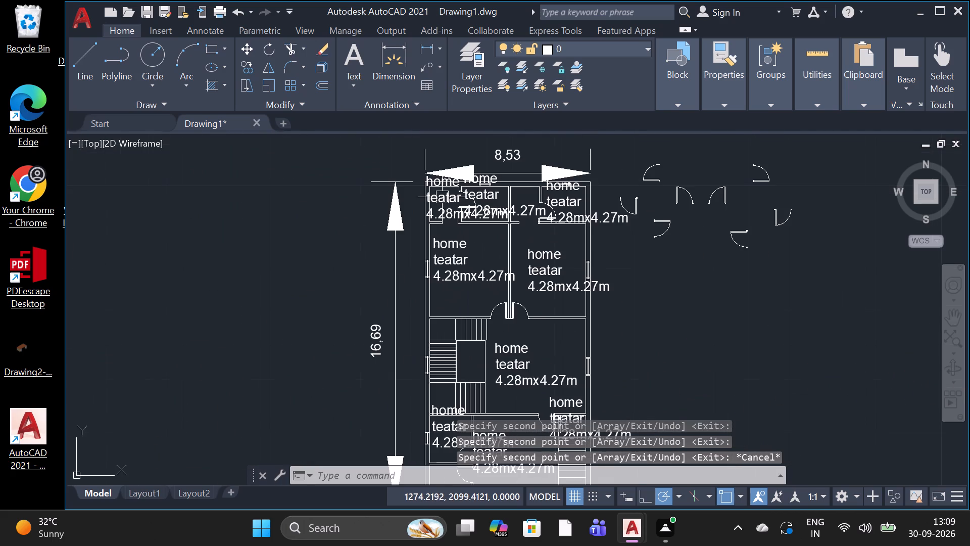
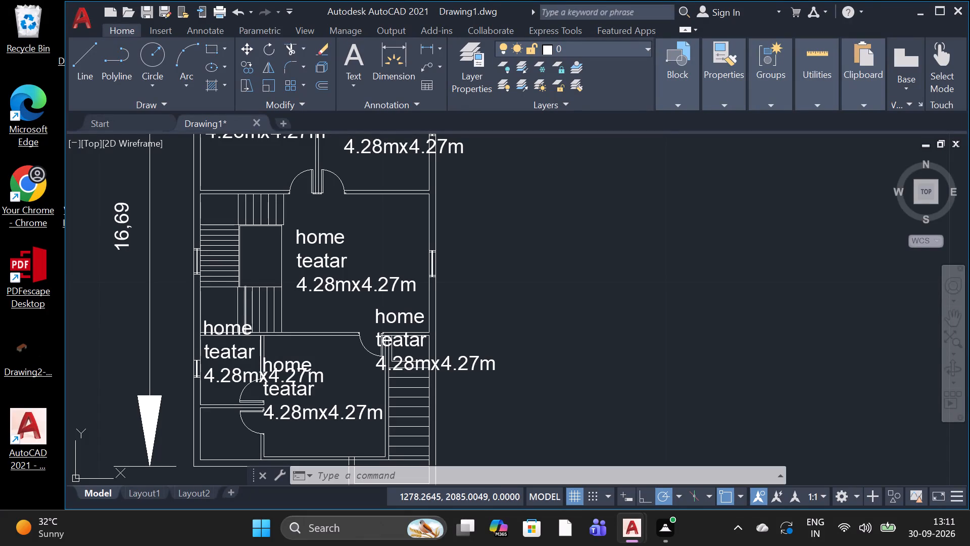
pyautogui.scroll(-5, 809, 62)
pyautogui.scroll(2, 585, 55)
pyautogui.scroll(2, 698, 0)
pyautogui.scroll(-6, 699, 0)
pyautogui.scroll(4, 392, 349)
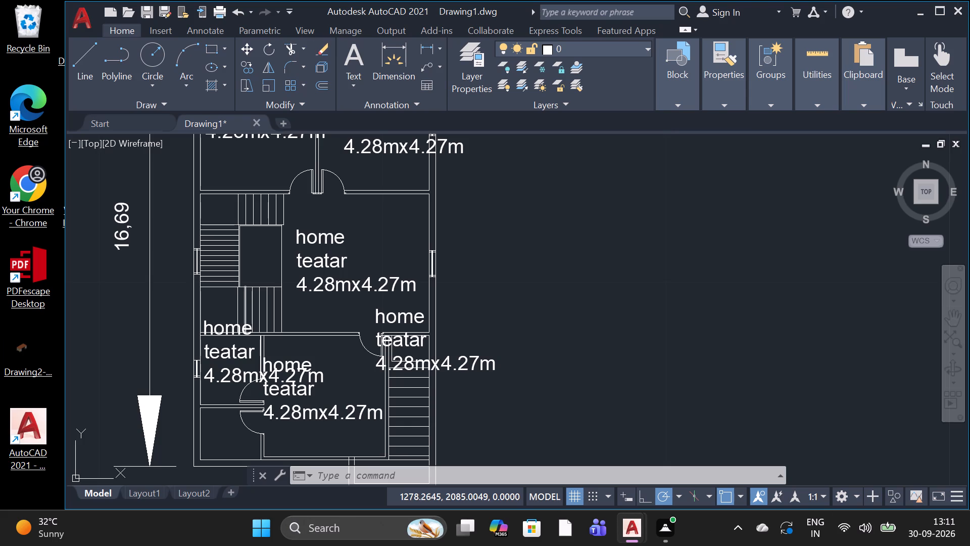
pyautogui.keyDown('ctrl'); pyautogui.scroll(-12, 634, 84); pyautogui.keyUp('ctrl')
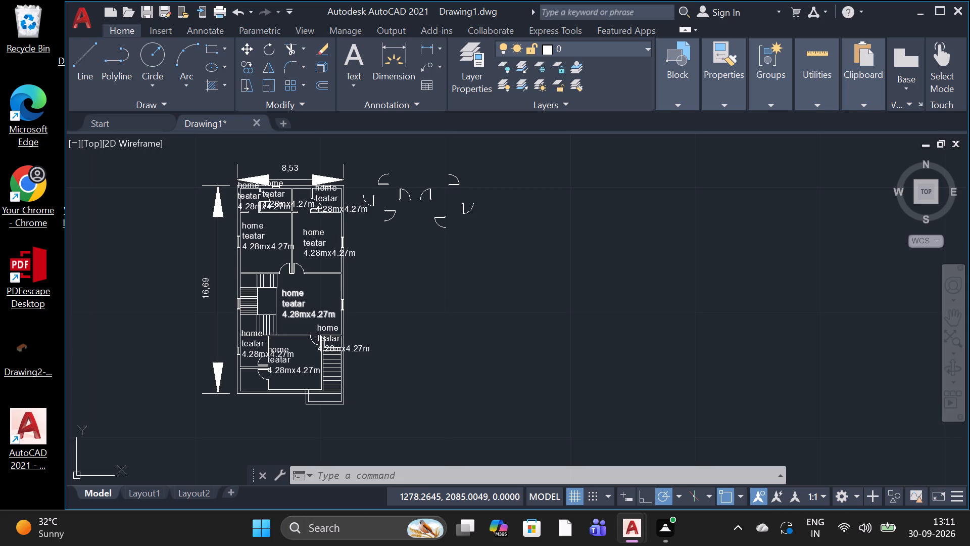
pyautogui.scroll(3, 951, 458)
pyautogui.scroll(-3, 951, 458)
# Save the drawing in the Documents folder under the new name FAST FLOOR PLAN as an AutoCAD 2018 drawing.
pyautogui.click(85, 20)
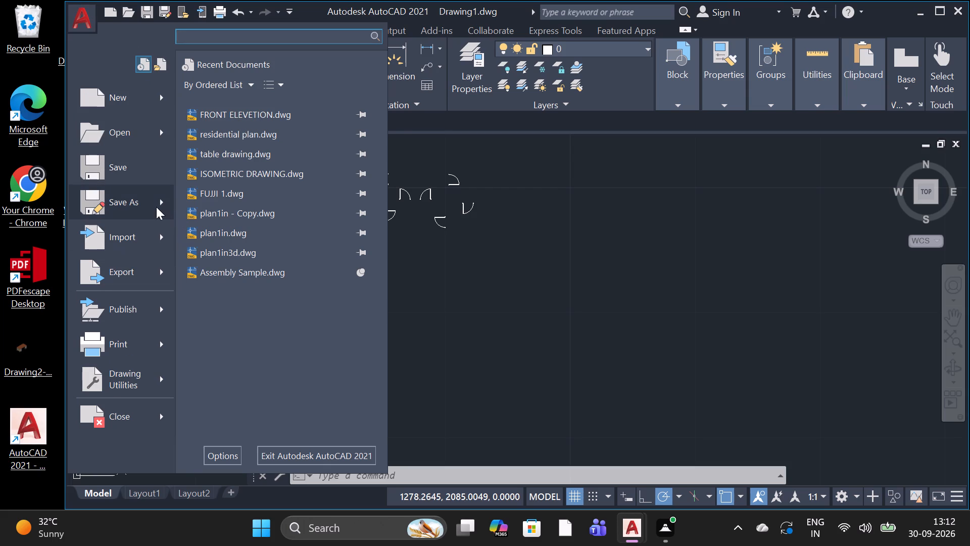
pyautogui.click(155, 206)
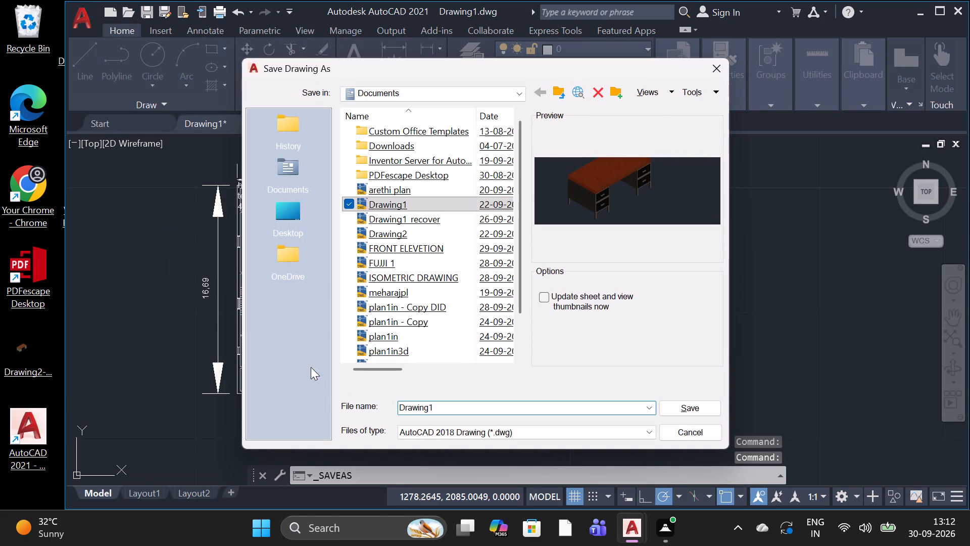
pyautogui.click(446, 409)
pyautogui.press('BackSpace')
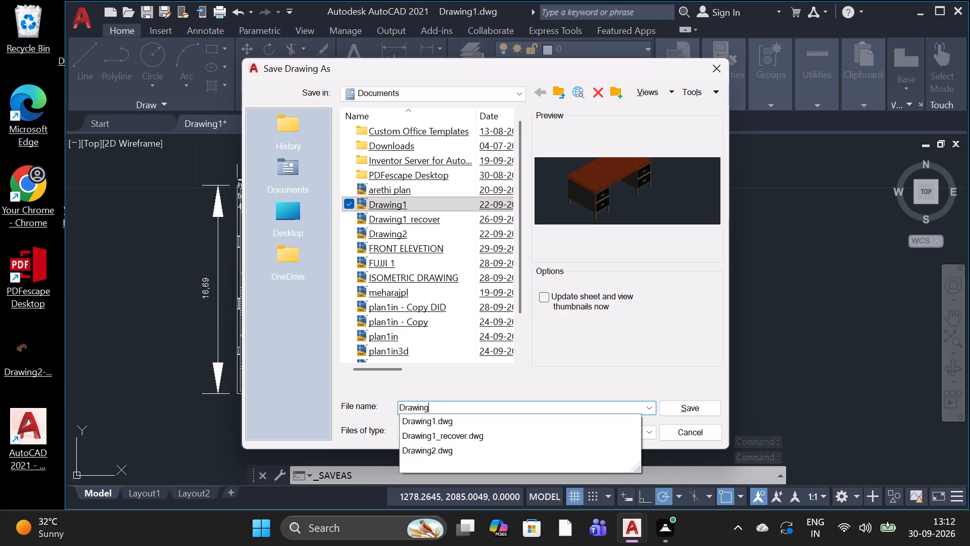
pyautogui.press('BackSpace')
pyautogui.press('BackSpace')
pyautogui.press('BackSpace')
pyautogui.press('BackSpace')
pyautogui.press('BackSpace')
pyautogui.press('BackSpace')
pyautogui.press('BackSpace')
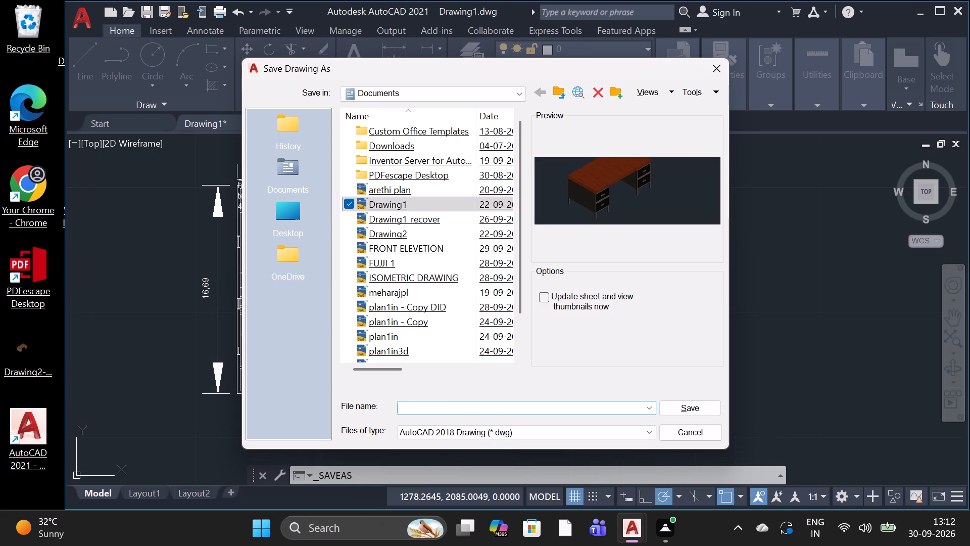
pyautogui.write('FAST')
pyautogui.press('space')
pyautogui.write('FLOOR')
pyautogui.press('space')
pyautogui.write('PLAN')
pyautogui.click(675, 407)
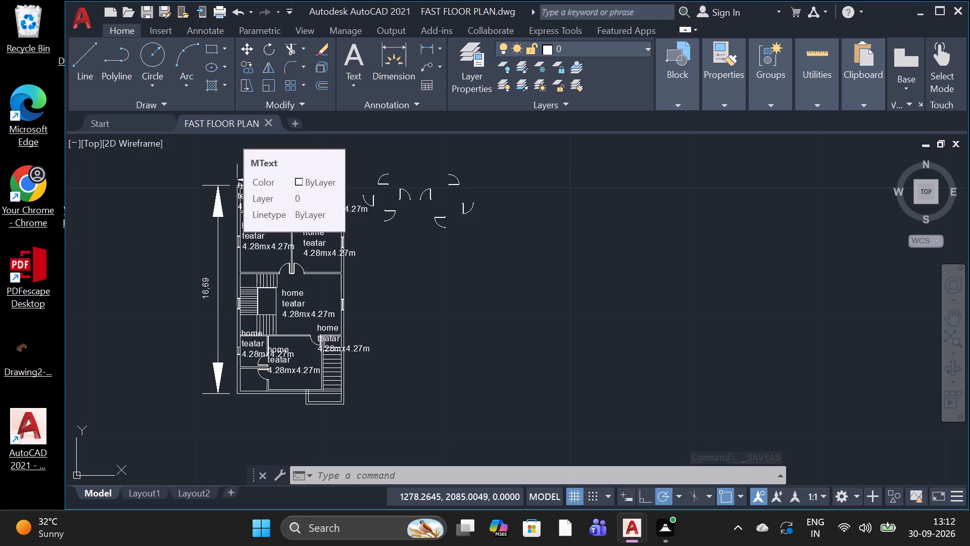
# Close the program after saving the floor plan.
pyautogui.click(952, 8)
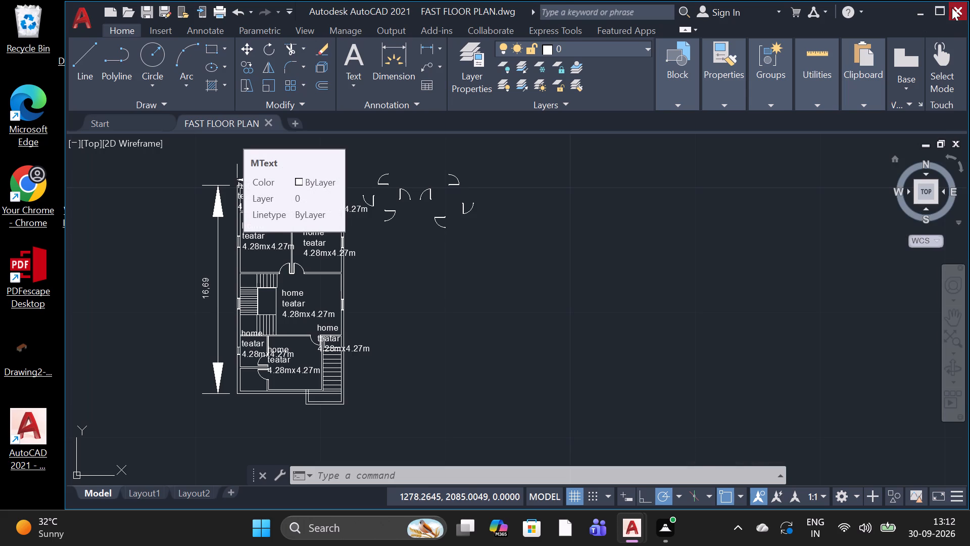
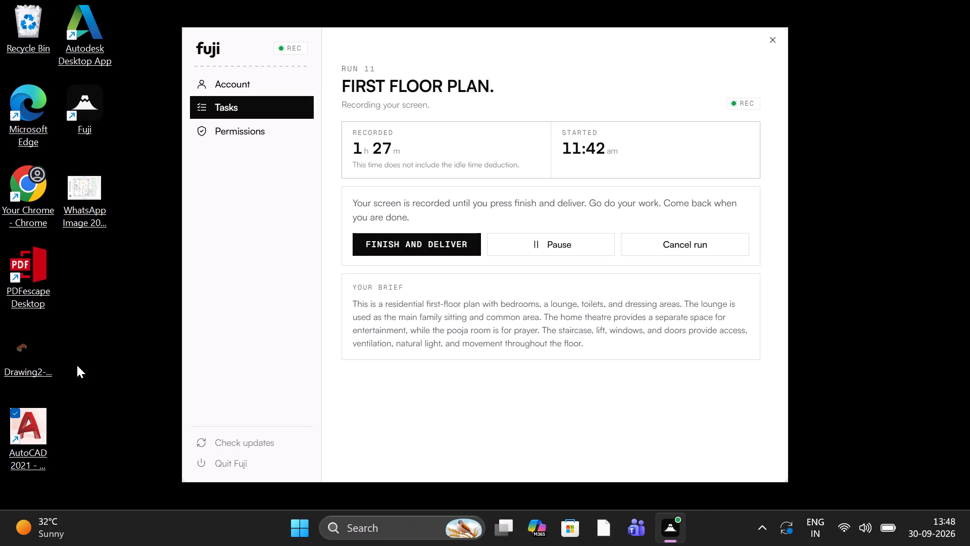
# Start AutoCAD 2021 from the desktop.
pyautogui.click(48, 422)
pyautogui.moveTo(50, 422); pyautogui.dragTo(64, 422)
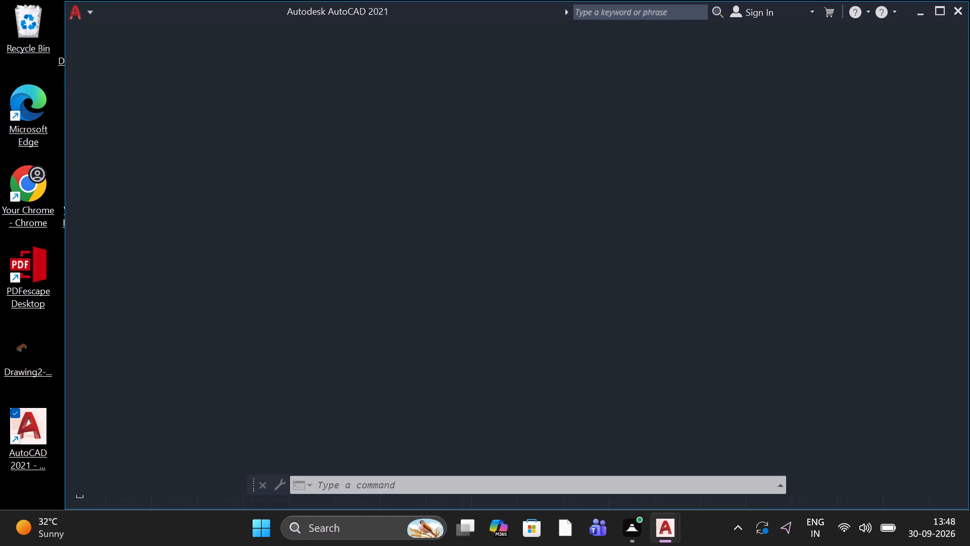
# Reopen the drawing FAST FLOOR PLAN.dwg from the recent documents.
pyautogui.click(81, 14)
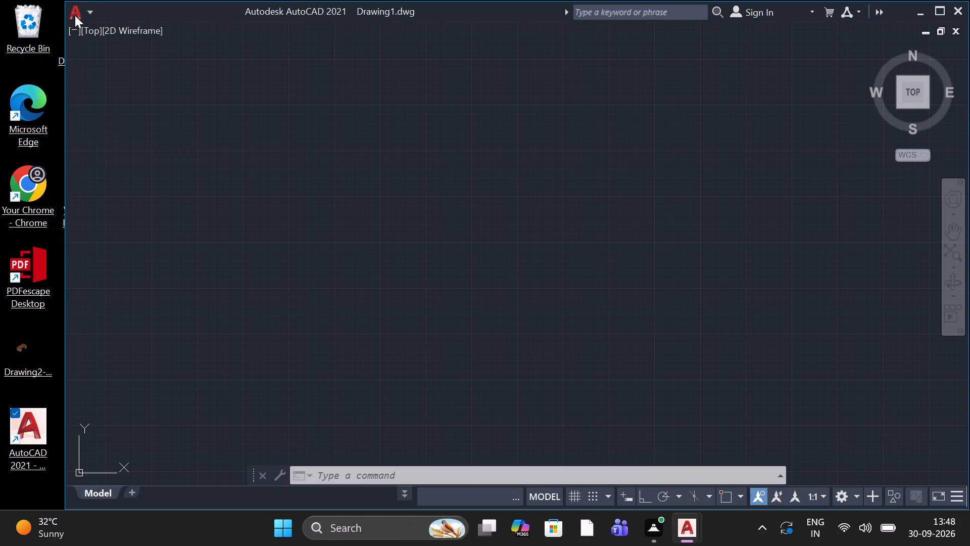
pyautogui.click(75, 15)
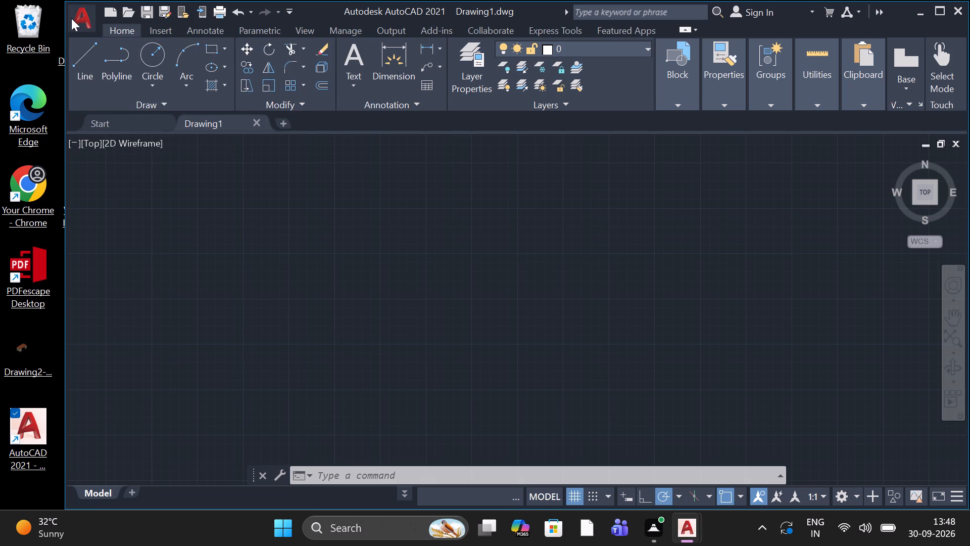
pyautogui.click(73, 17)
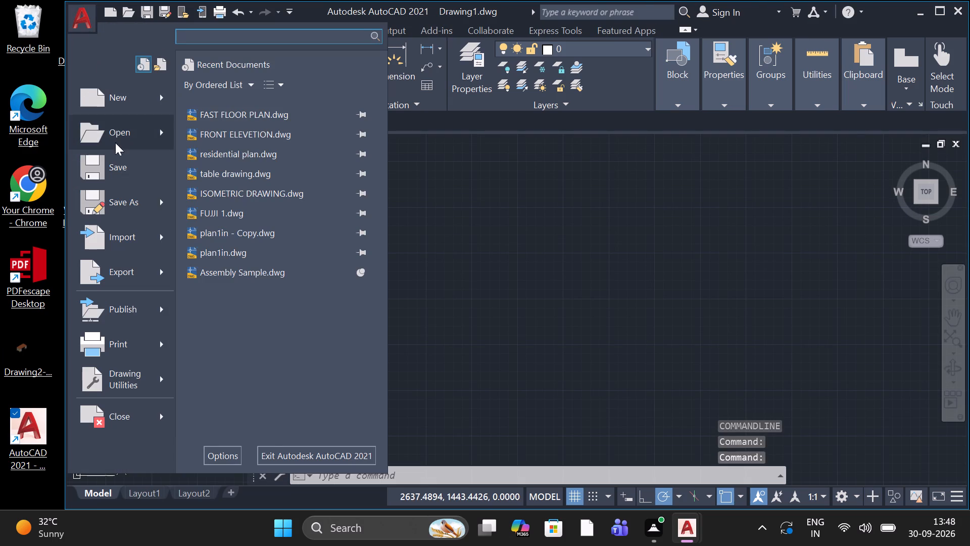
pyautogui.click(220, 117)
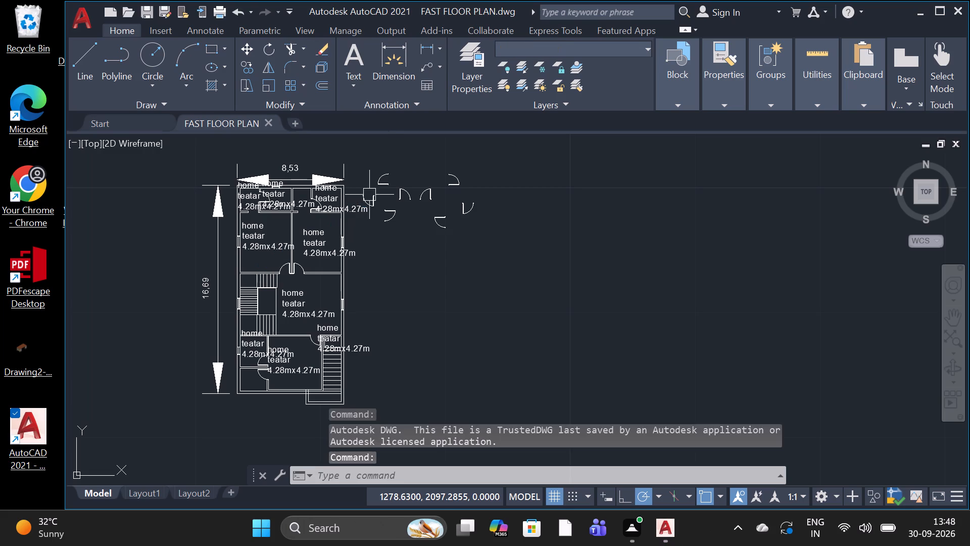
# Turn on command-history logging with the LOGFILEON command.
pyautogui.scroll(2, 221, 226)
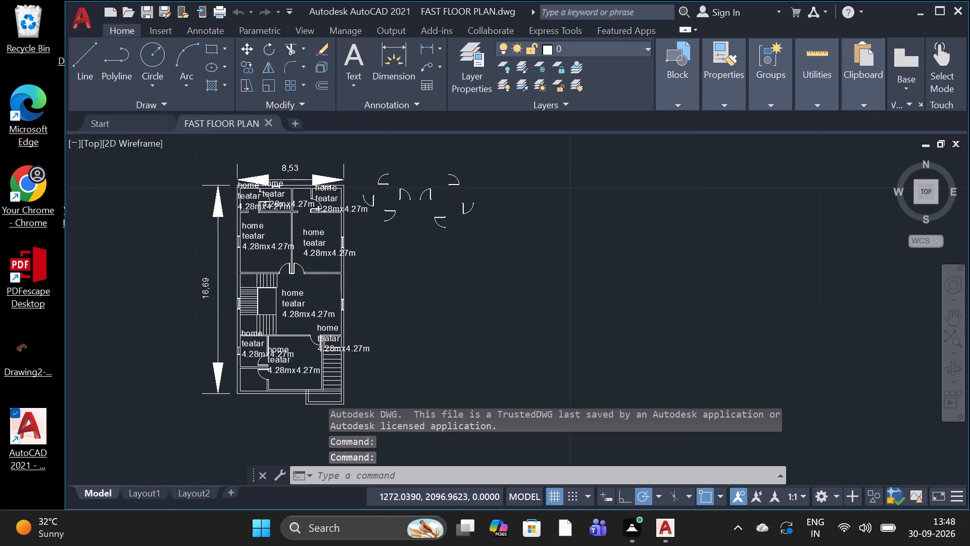
pyautogui.scroll(-1, 270, 220)
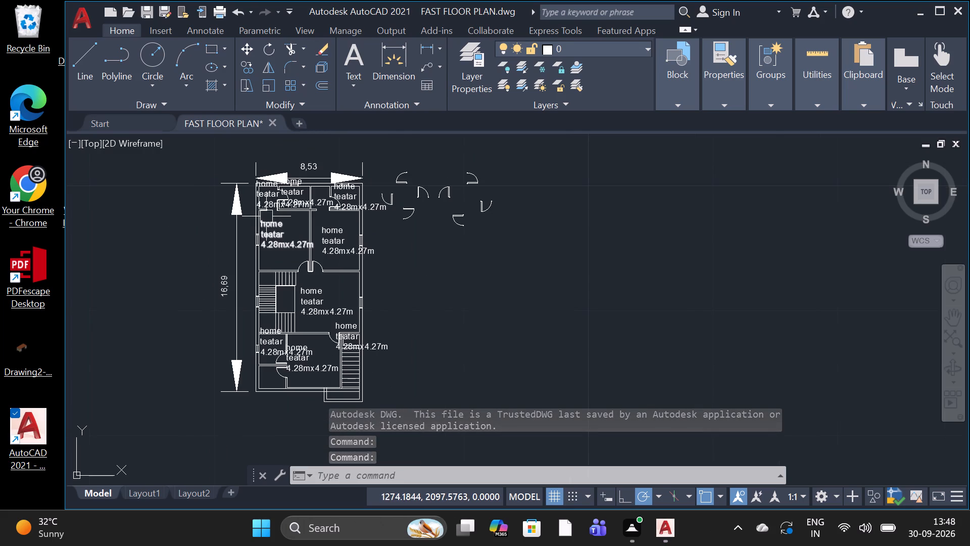
pyautogui.write('log')
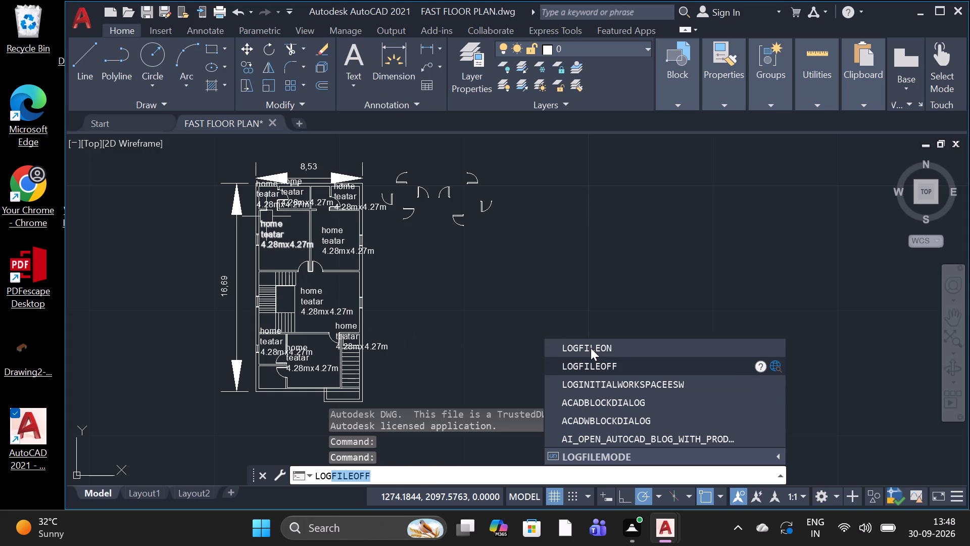
pyautogui.click(589, 343)
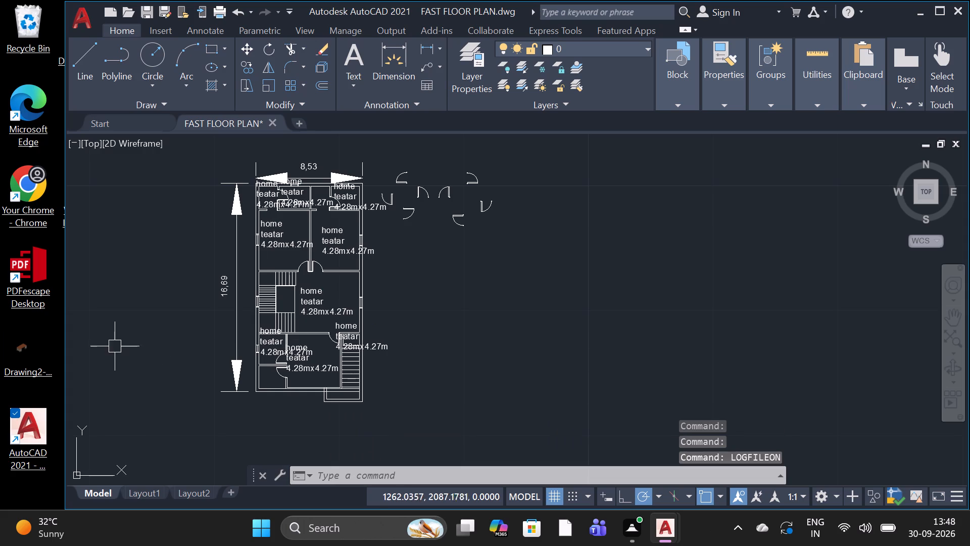
# Edit the "home teatar 4.28mx4.27m" label in the plan's top-left corner room and set the text height to 0.002.
pyautogui.scroll(2, 252, 184)
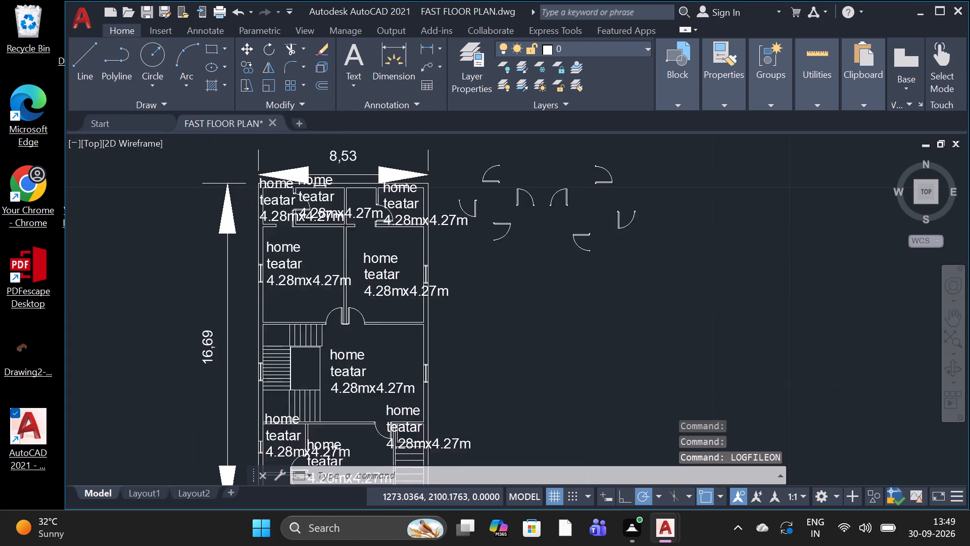
pyautogui.click(321, 197)
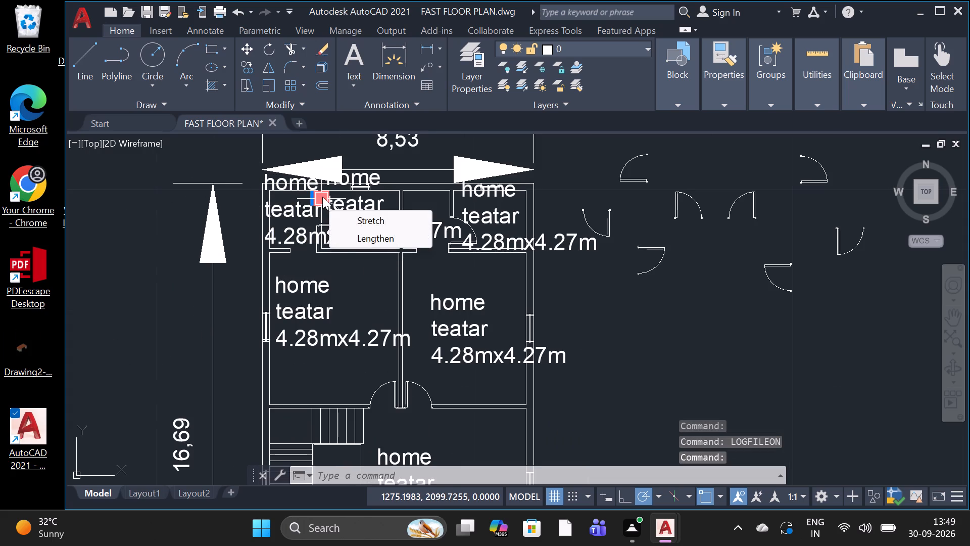
pyautogui.press('Escape')
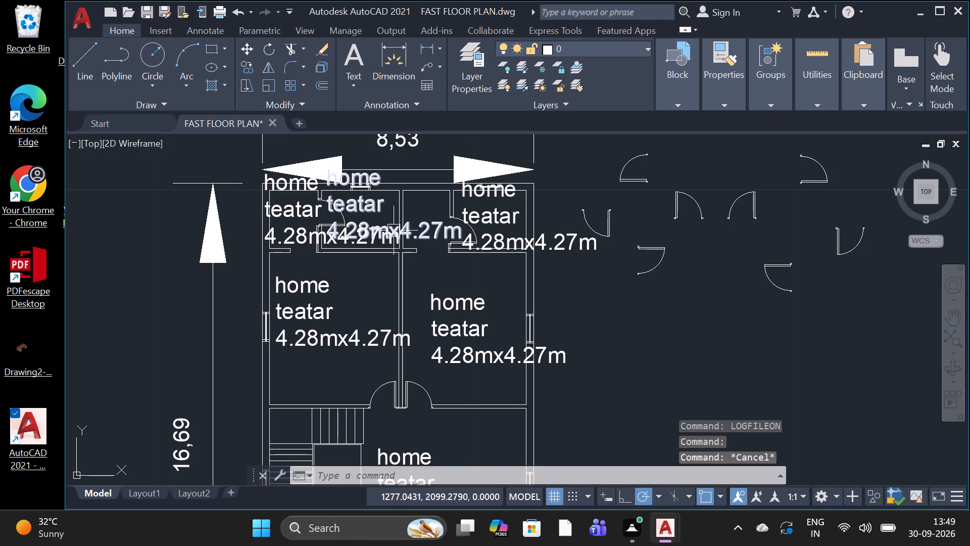
pyautogui.doubleClick(345, 221)
pyautogui.click(345, 221)
pyautogui.click(345, 221)
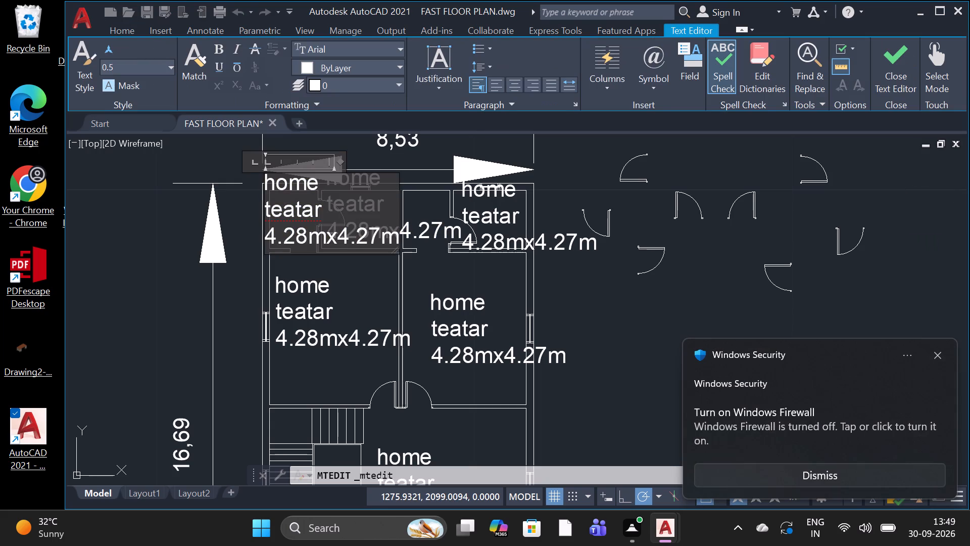
pyautogui.click(141, 69)
pyautogui.press('BackSpace')
pyautogui.press('BackSpace')
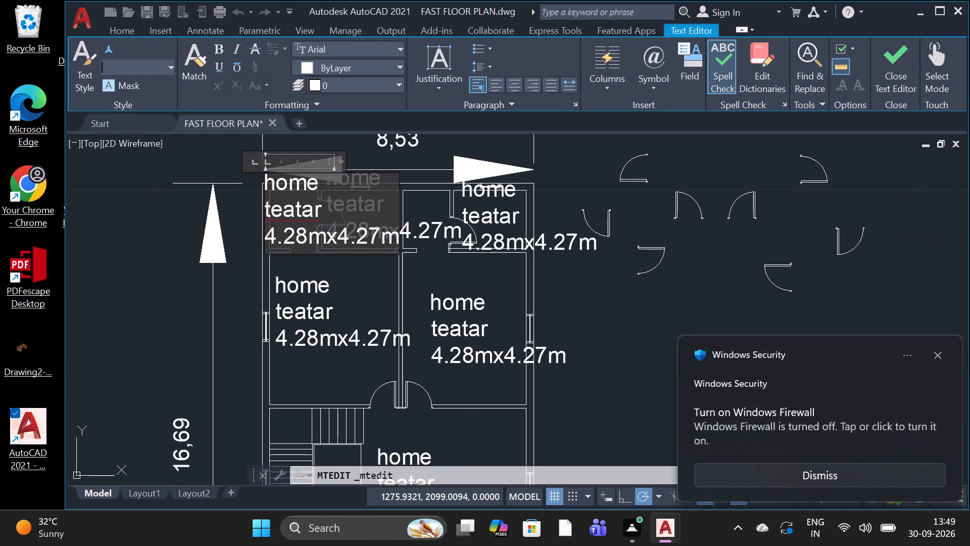
pyautogui.press('0')
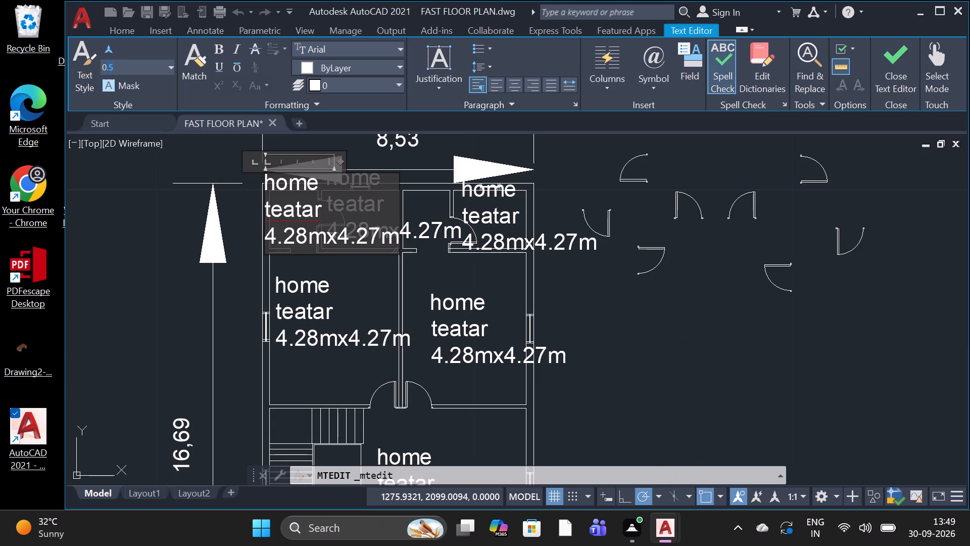
pyautogui.press('.')
pyautogui.write('00')
pyautogui.press('2')
pyautogui.press('Return')
pyautogui.press('Return')
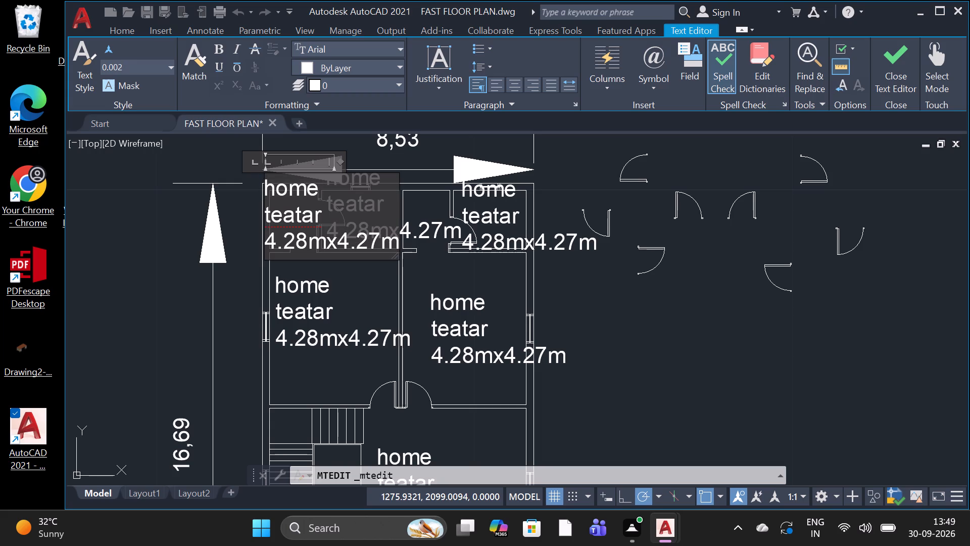
pyautogui.press('Return')
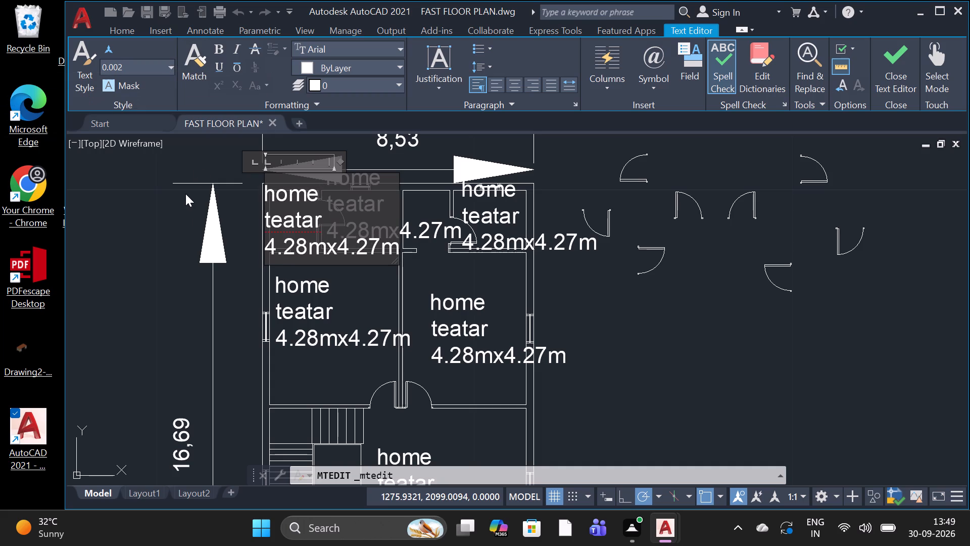
pyautogui.press('Return')
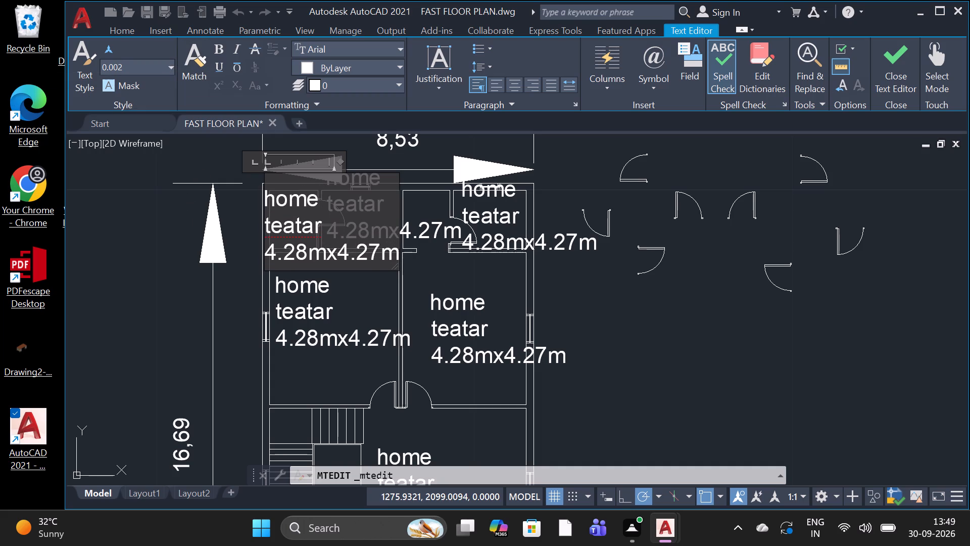
pyautogui.click(344, 212)
pyautogui.click(347, 212)
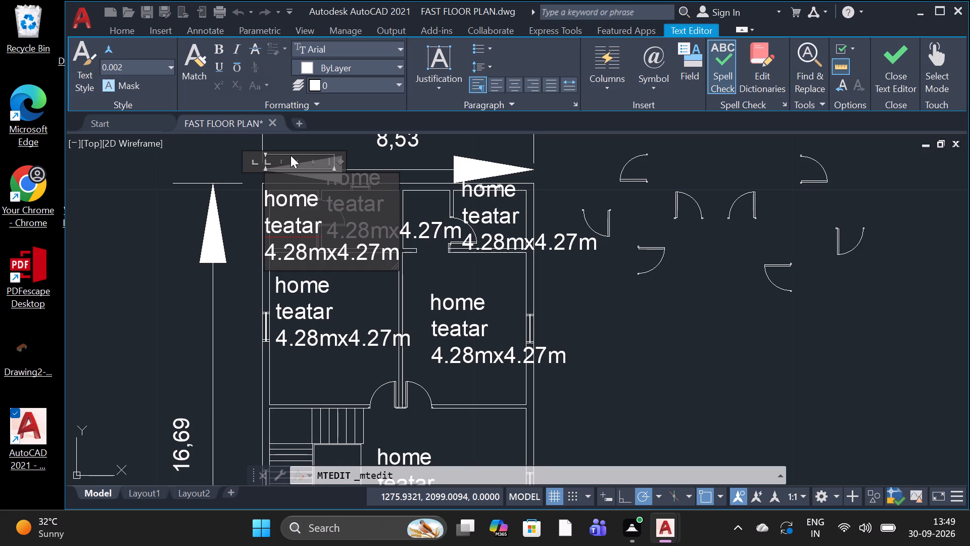
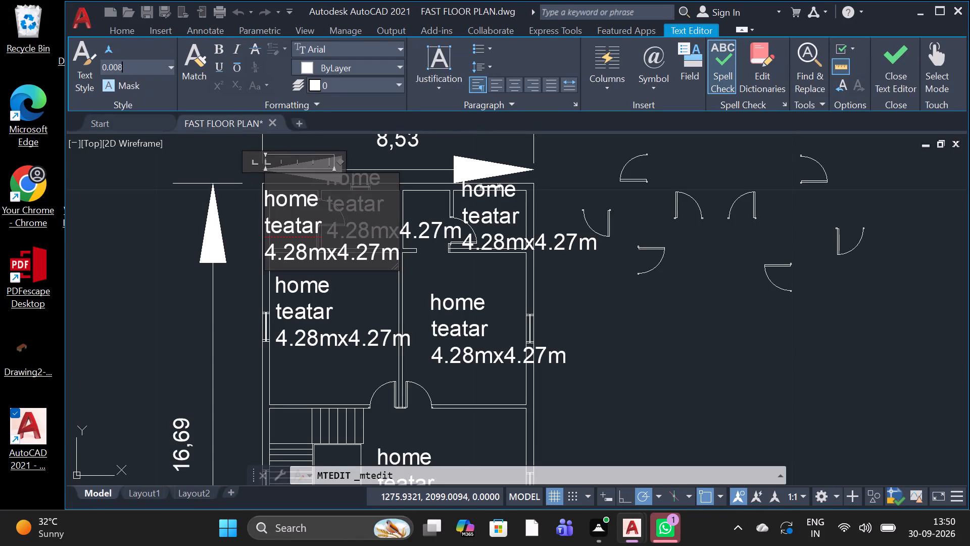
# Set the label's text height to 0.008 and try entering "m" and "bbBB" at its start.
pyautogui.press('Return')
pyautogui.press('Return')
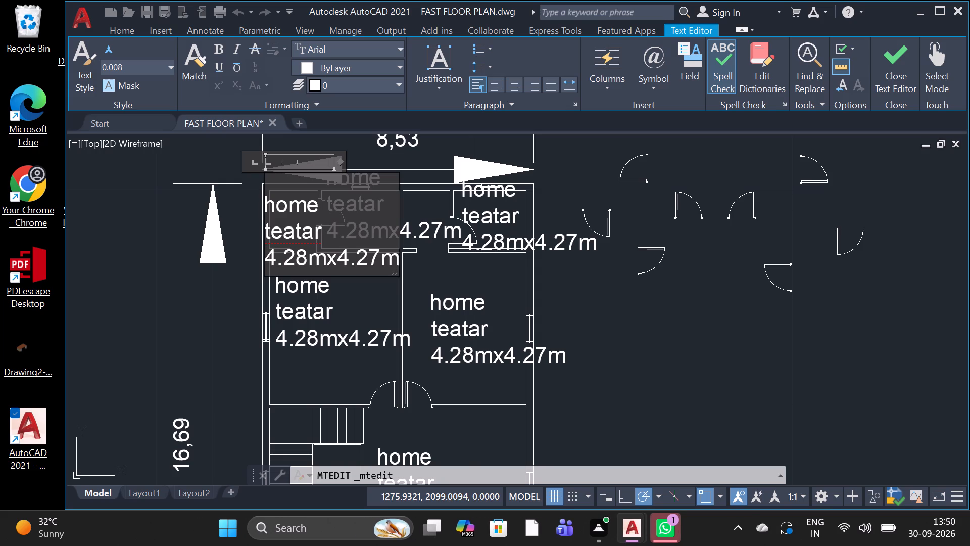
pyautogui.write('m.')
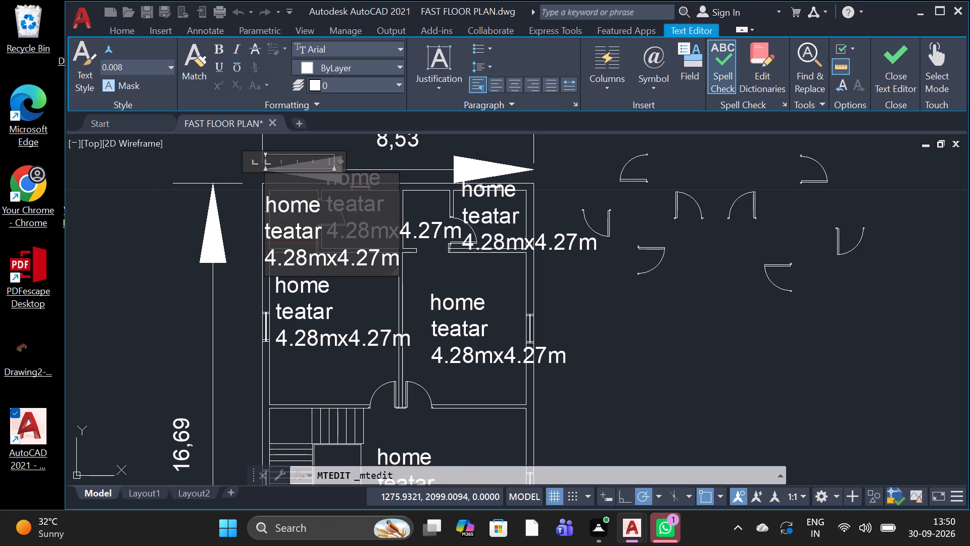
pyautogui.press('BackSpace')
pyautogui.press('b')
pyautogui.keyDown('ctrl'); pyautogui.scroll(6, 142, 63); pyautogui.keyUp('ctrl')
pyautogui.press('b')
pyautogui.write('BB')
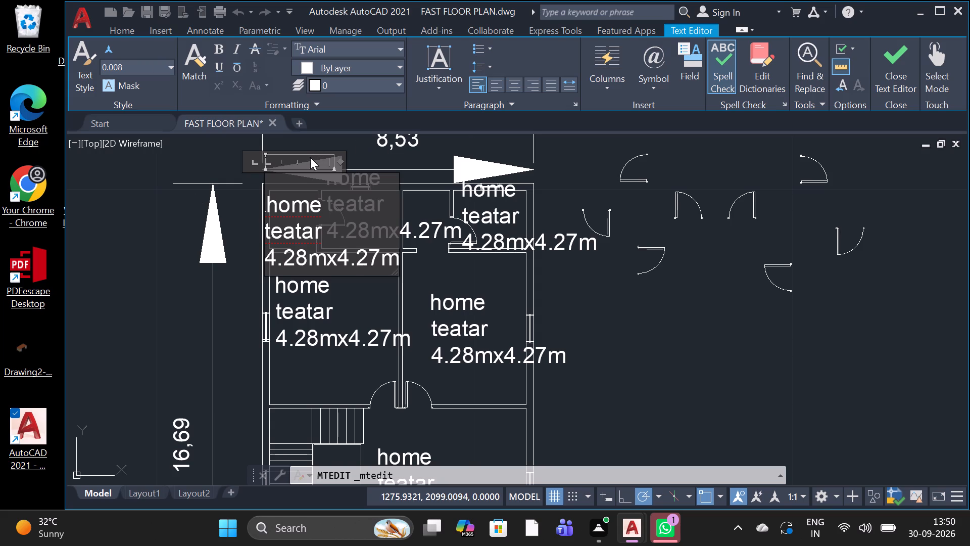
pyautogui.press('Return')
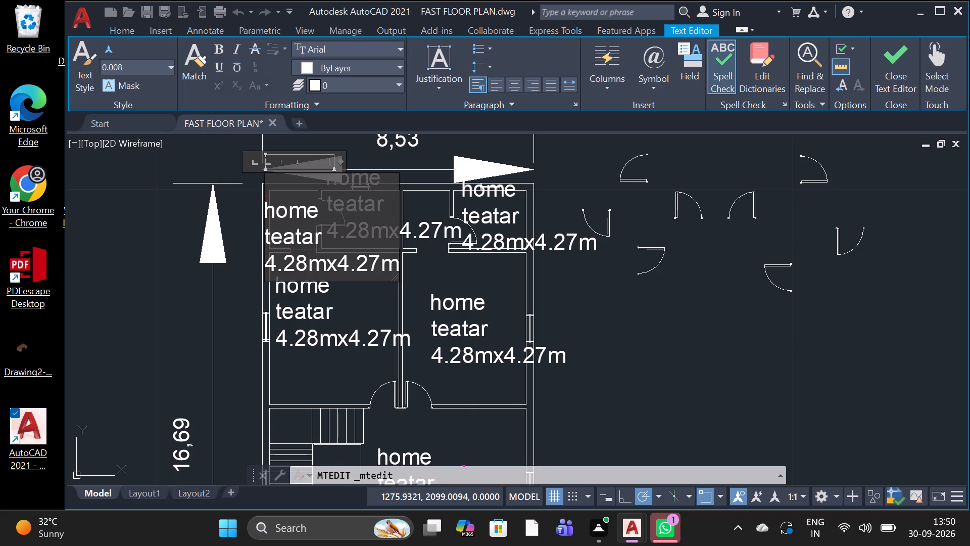
# Erase the "home teatar 4.28mx4.27m" text from the label in the plan's top-left corner room.
pyautogui.click(275, 212)
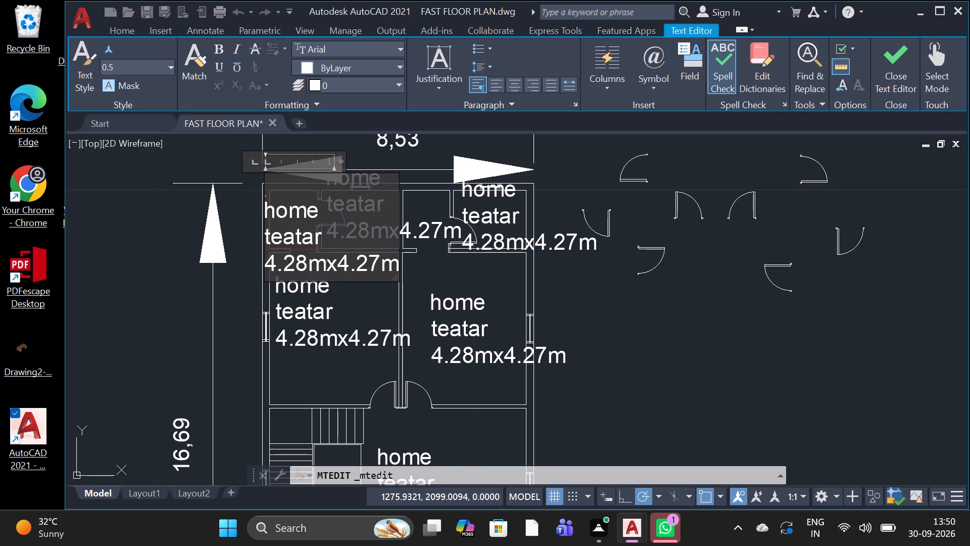
pyautogui.click(384, 264)
pyautogui.click(396, 263)
pyautogui.moveTo(398, 263); pyautogui.dragTo(393, 263)
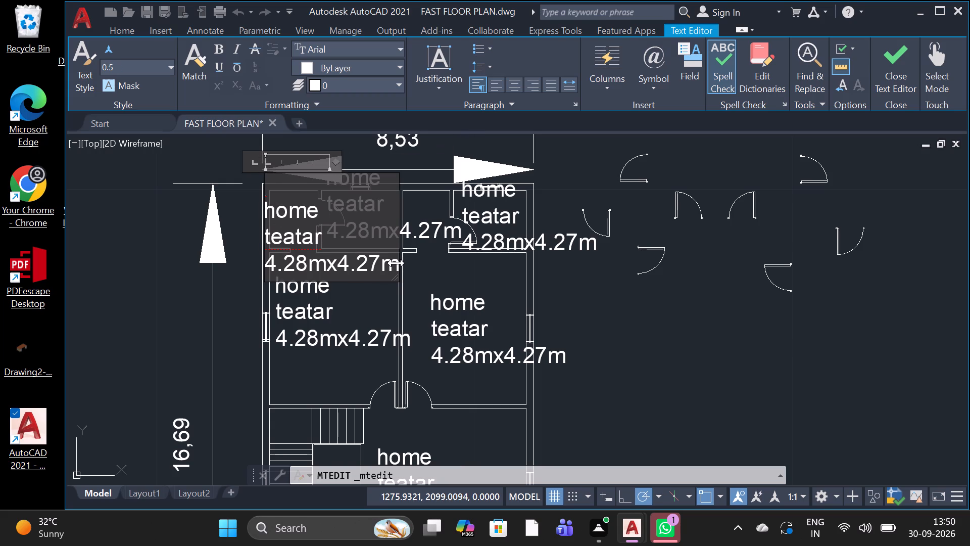
pyautogui.click(396, 263)
pyautogui.press('BackSpace')
pyautogui.press('BackSpace')
pyautogui.press('BackSpace')
pyautogui.press('BackSpace')
pyautogui.press('BackSpace')
pyautogui.press('BackSpace')
pyautogui.press('BackSpace')
pyautogui.press('BackSpace')
pyautogui.press('BackSpace')
pyautogui.press('BackSpace')
pyautogui.press('BackSpace')
pyautogui.press('BackSpace')
pyautogui.press('BackSpace')
pyautogui.press('BackSpace')
pyautogui.press('BackSpace')
pyautogui.press('BackSpace')
pyautogui.press('BackSpace')
pyautogui.press('BackSpace')
pyautogui.press('BackSpace')
pyautogui.press('BackSpace')
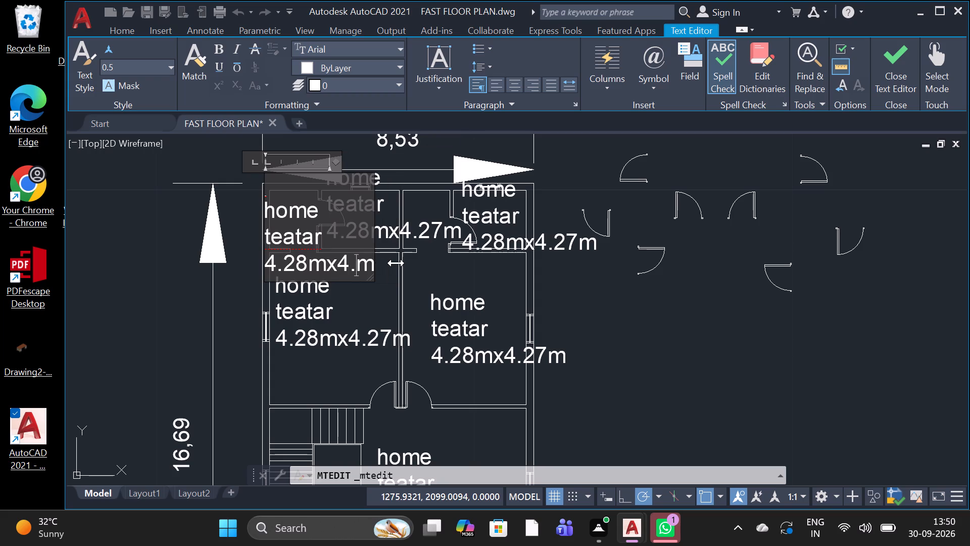
pyautogui.press('BackSpace')
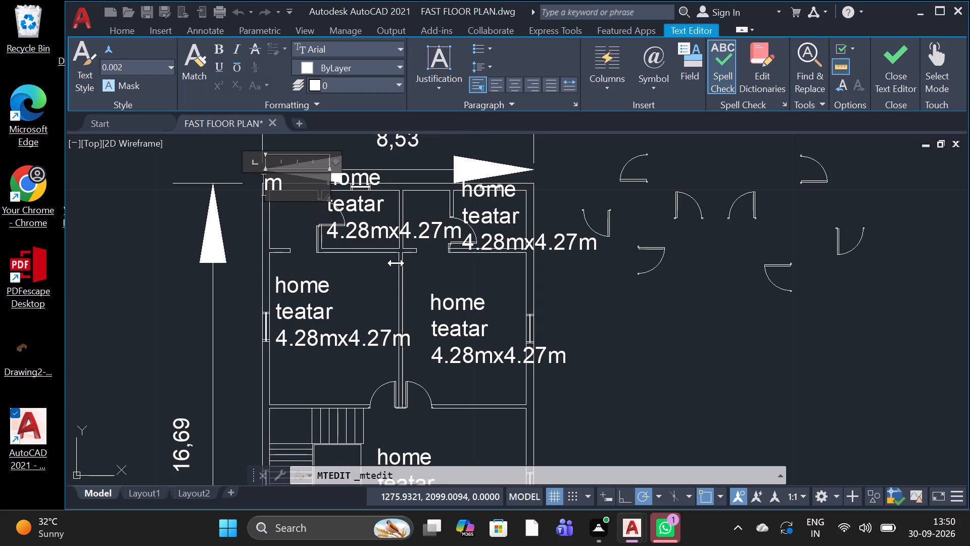
pyautogui.press('BackSpace')
pyautogui.moveTo(305, 188); pyautogui.dragTo(311, 188)
pyautogui.press('BackSpace')
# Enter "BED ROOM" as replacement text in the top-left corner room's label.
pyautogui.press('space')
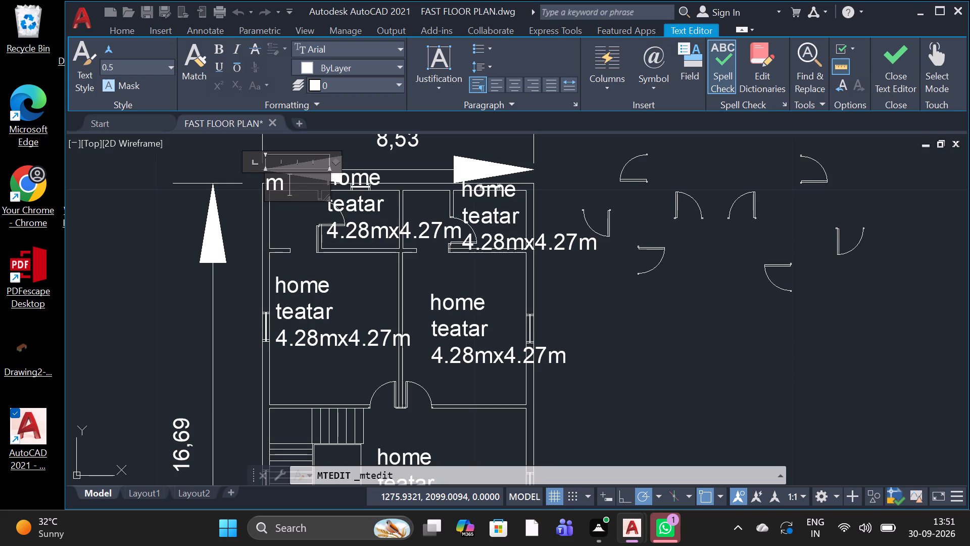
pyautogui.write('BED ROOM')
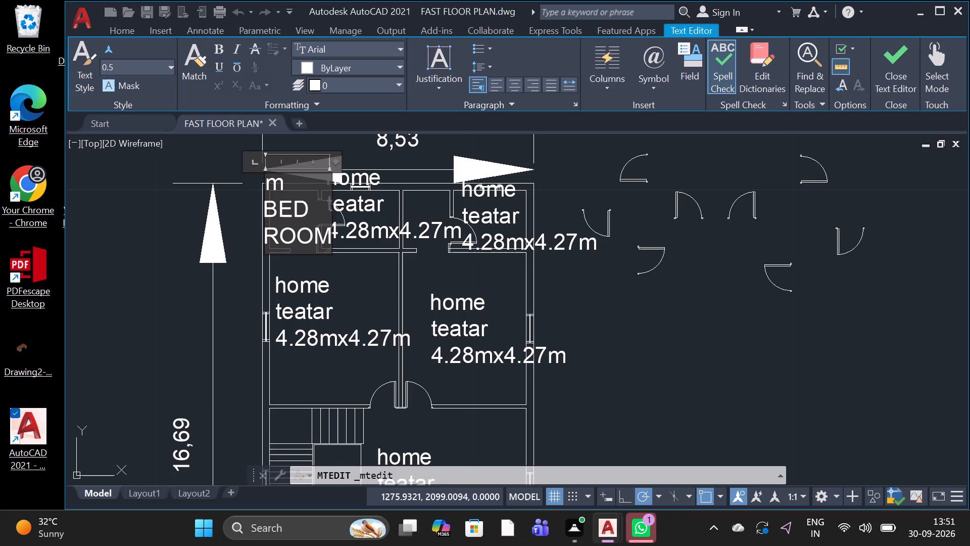
# Clear all remaining text from the top-left corner room's label.
pyautogui.press('BackSpace')
pyautogui.press('BackSpace')
pyautogui.press('BackSpace')
pyautogui.press('BackSpace')
pyautogui.press('BackSpace')
pyautogui.press('BackSpace')
pyautogui.press('BackSpace')
pyautogui.press('BackSpace')
pyautogui.press('BackSpace')
pyautogui.press('BackSpace')
pyautogui.press('BackSpace')
pyautogui.press('BackSpace')
pyautogui.press('BackSpace')
pyautogui.press('BackSpace')
pyautogui.press('BackSpace')
pyautogui.press('BackSpace')
pyautogui.press('BackSpace')
pyautogui.press('BackSpace')
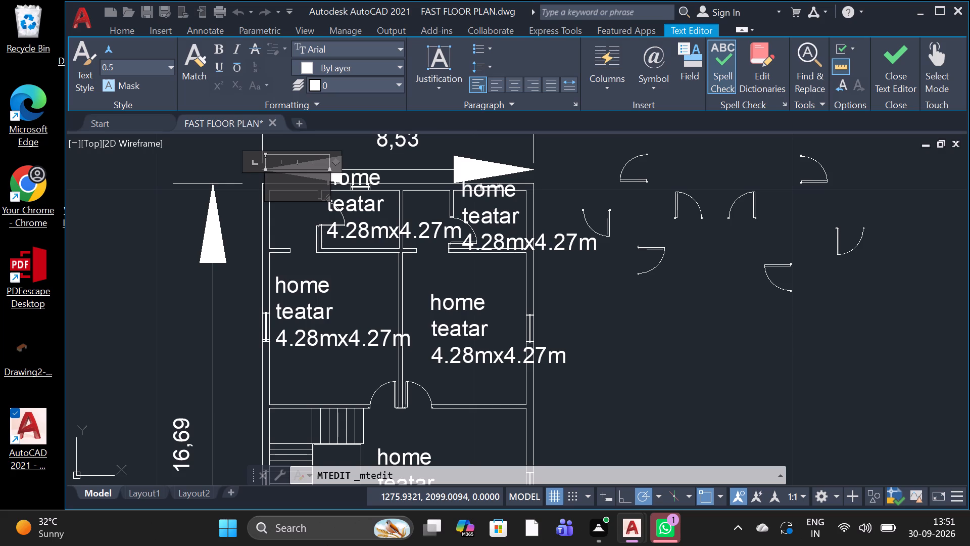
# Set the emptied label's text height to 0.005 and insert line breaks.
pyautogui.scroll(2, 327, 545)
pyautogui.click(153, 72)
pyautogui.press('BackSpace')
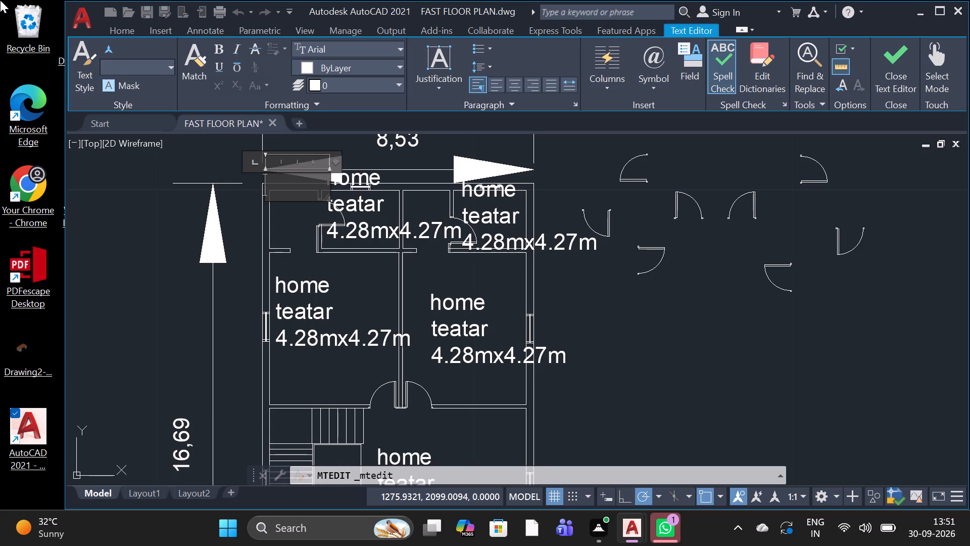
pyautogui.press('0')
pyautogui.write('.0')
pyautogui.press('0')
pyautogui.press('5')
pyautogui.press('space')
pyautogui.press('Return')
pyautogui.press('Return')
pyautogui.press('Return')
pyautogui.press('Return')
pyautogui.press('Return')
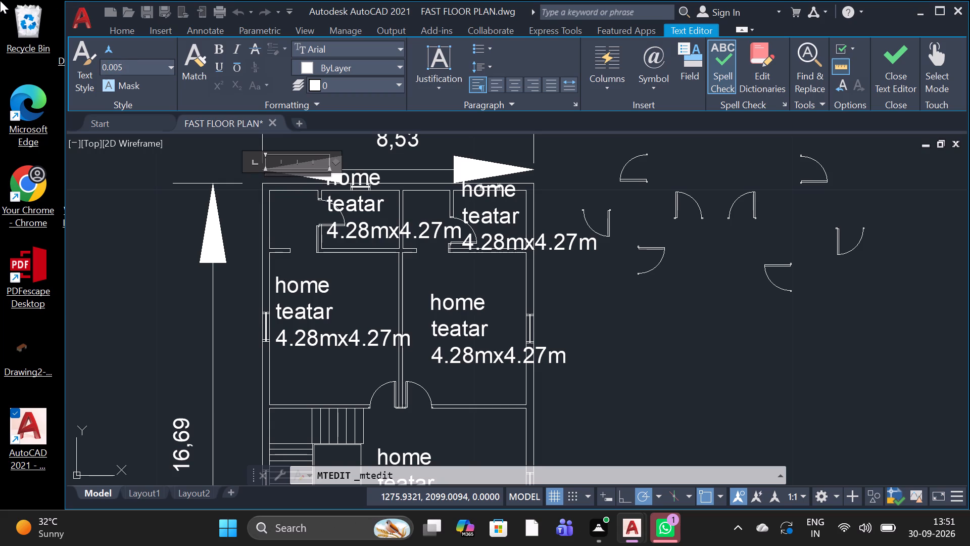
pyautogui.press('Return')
# Set the emptied label's text height to 0.008 and insert line breaks.
pyautogui.click(274, 153)
pyautogui.click(152, 69)
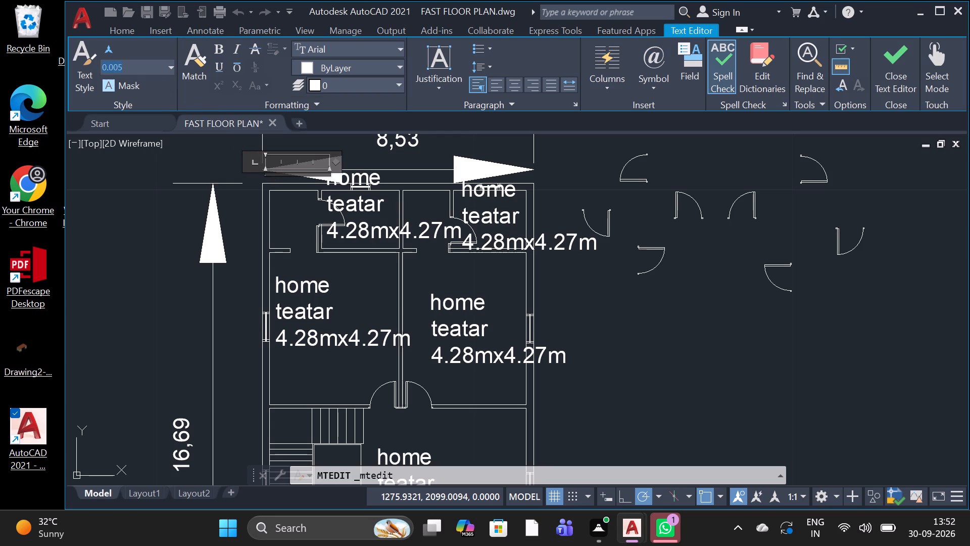
pyautogui.press('BackSpace')
pyautogui.press('BackSpace')
pyautogui.press('BackSpace')
pyautogui.press('0')
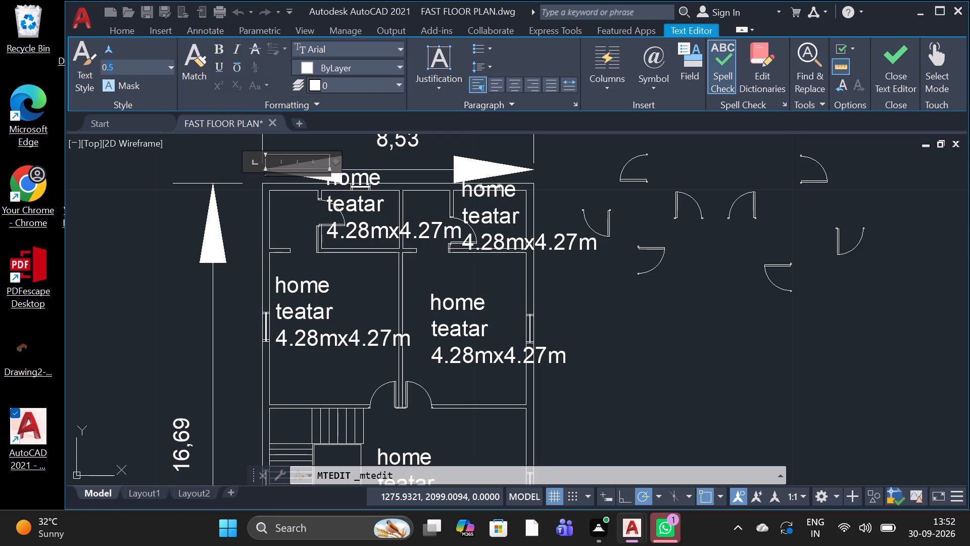
pyautogui.press('.')
pyautogui.press('8')
pyautogui.press('BackSpace')
pyautogui.press('0')
pyautogui.press('0')
pyautogui.press('BackSpace')
pyautogui.press('8')
pyautogui.press('Return')
pyautogui.press('Return')
pyautogui.press('Return')
pyautogui.press('Return')
pyautogui.press('Return')
pyautogui.press('Return')
pyautogui.press('Return')
pyautogui.press('Return')
pyautogui.press('Return')
pyautogui.press('Return')
pyautogui.press('Return')
pyautogui.press('Return')
pyautogui.press('Return')
pyautogui.press('Return')
pyautogui.press('Return')
pyautogui.press('Return')
pyautogui.press('Return')
pyautogui.press('Return')
pyautogui.press('Return')
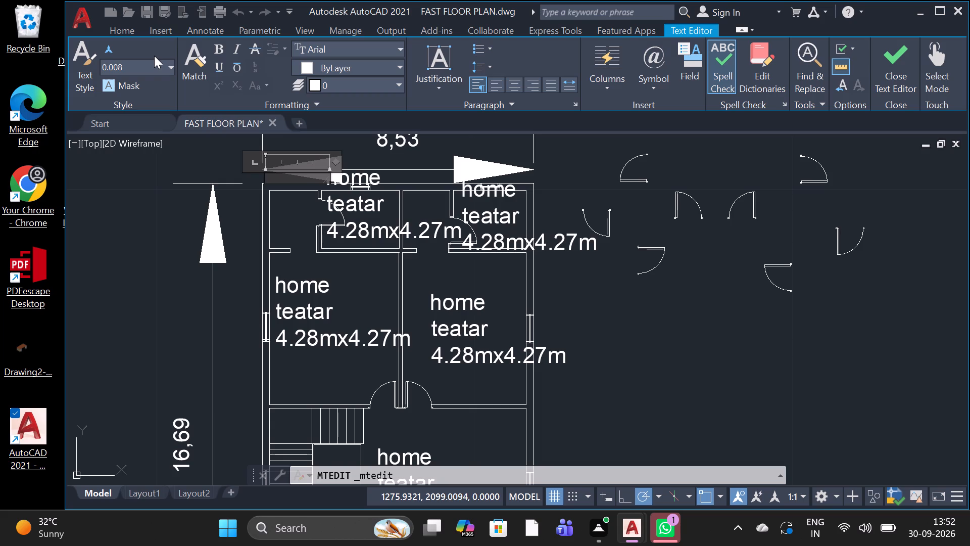
# Enter "DREESS" in the emptied top-left corner room label and finish editing it.
pyautogui.press('d')
pyautogui.press('r')
pyautogui.press('e')
pyautogui.press('e')
pyautogui.press('s')
pyautogui.press('s')
pyautogui.press('space')
pyautogui.click(245, 172)
pyautogui.click(255, 170)
pyautogui.click(261, 219)
pyautogui.click(264, 219)
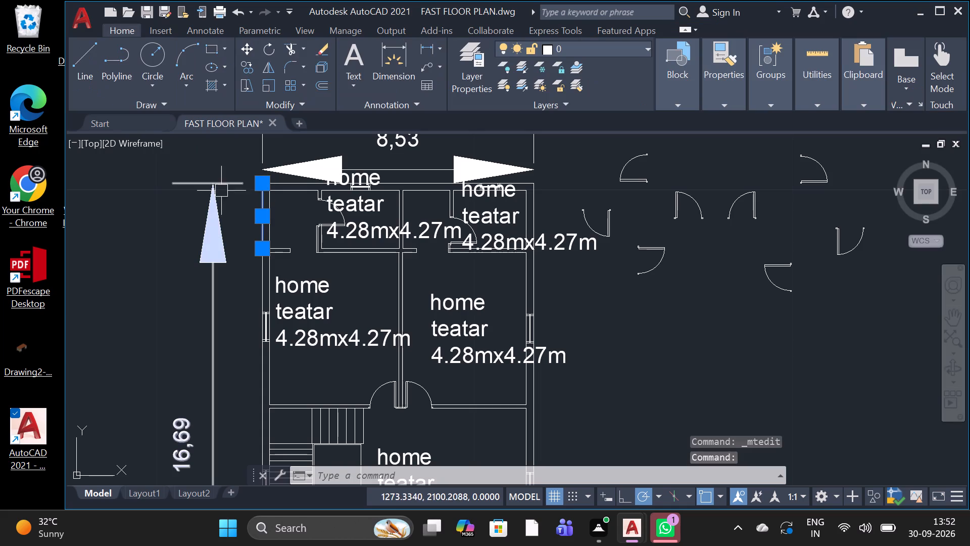
pyautogui.press('Escape')
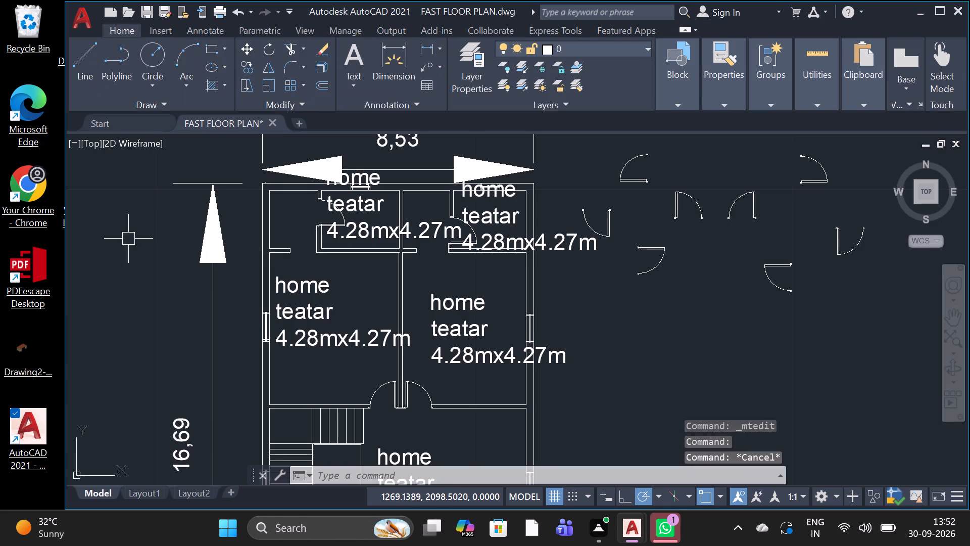
# Delete all the "home teatar 4.28mx4.27m" text from the label over the small top-row room just left of the central wall.
pyautogui.scroll(7, 309, 214)
pyautogui.scroll(-5, 308, 211)
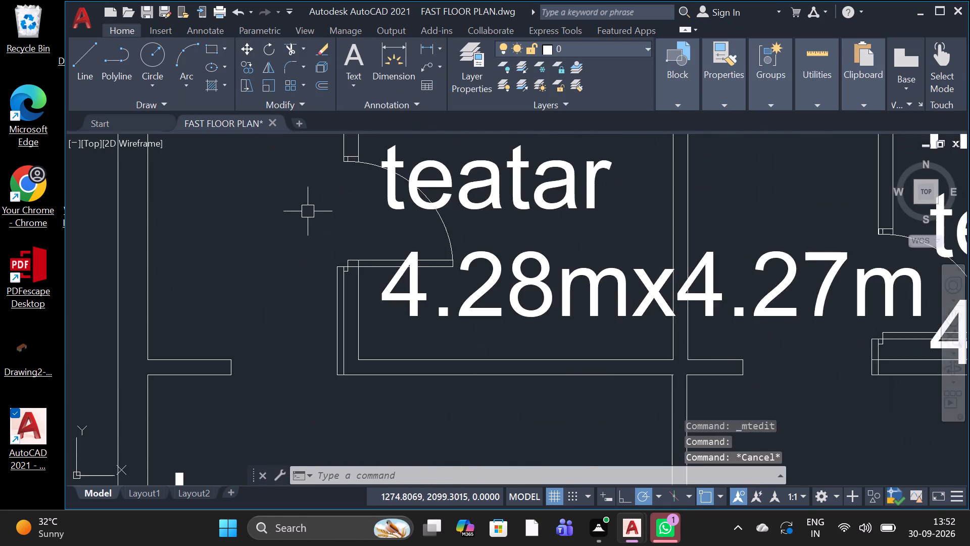
pyautogui.scroll(-2, 308, 210)
pyautogui.scroll(6, 370, 195)
pyautogui.scroll(-2, 370, 194)
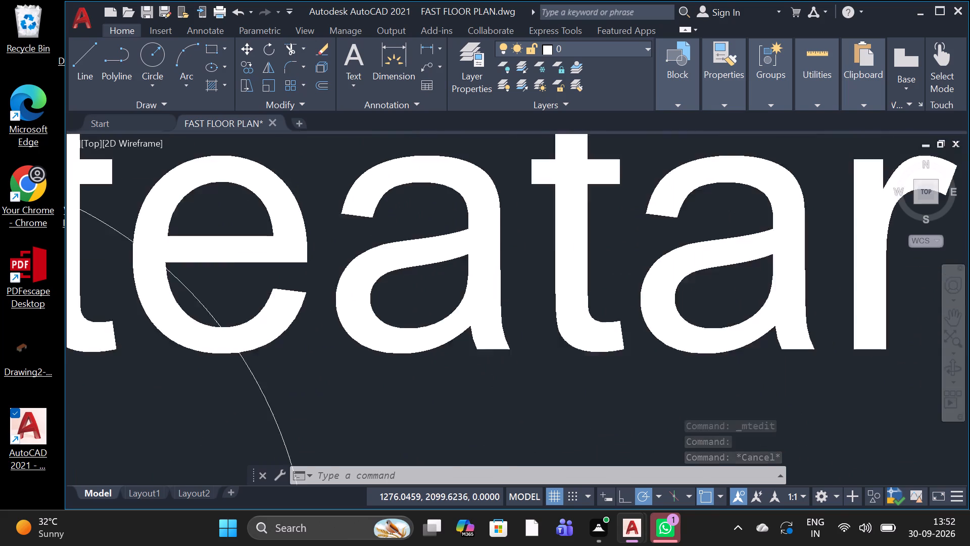
pyautogui.scroll(-5, 370, 194)
pyautogui.click(376, 198)
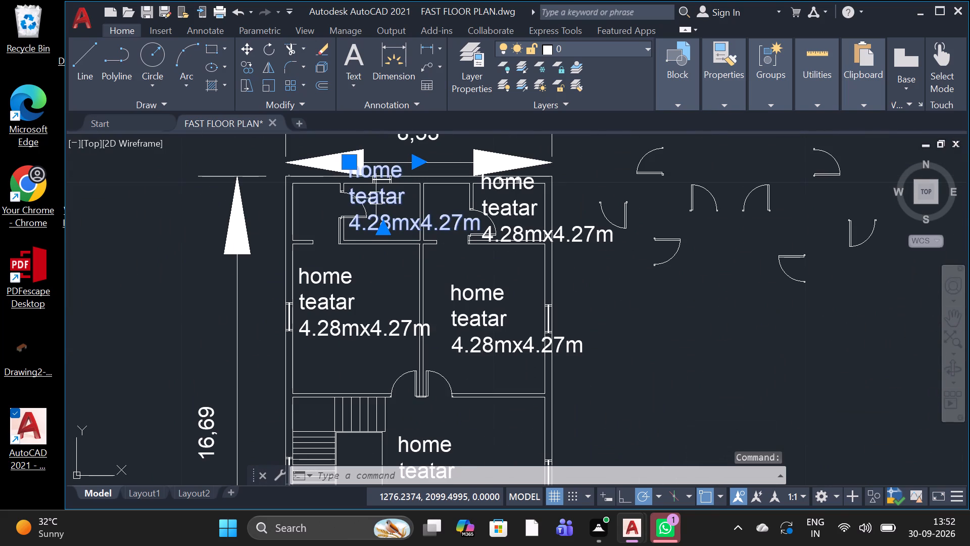
pyautogui.doubleClick(460, 220)
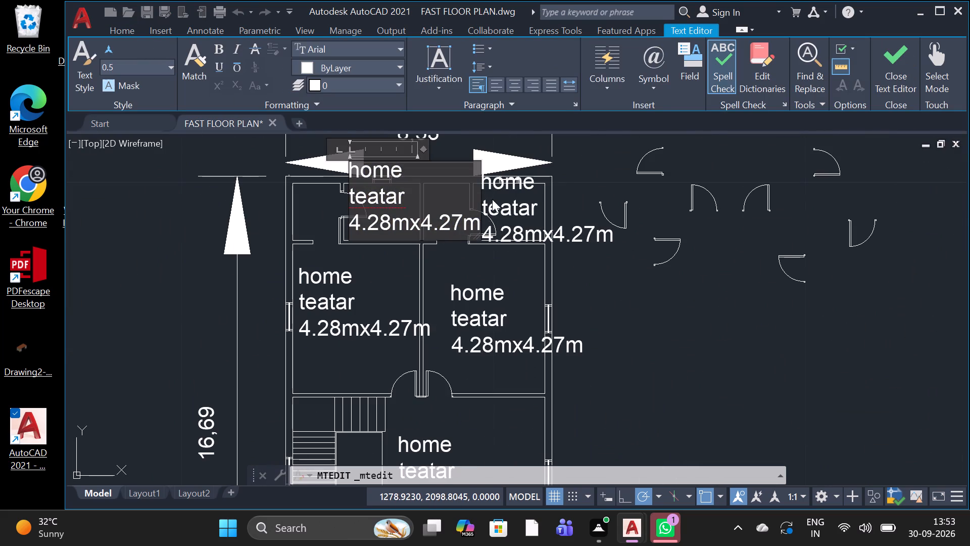
pyautogui.click(481, 222)
pyautogui.press('BackSpace')
pyautogui.press('BackSpace')
pyautogui.press('BackSpace')
pyautogui.press('BackSpace')
pyautogui.press('BackSpace')
pyautogui.press('BackSpace')
pyautogui.press('BackSpace')
pyautogui.press('BackSpace')
pyautogui.press('BackSpace')
pyautogui.press('BackSpace')
pyautogui.press('BackSpace')
pyautogui.press('BackSpace')
pyautogui.press('BackSpace')
pyautogui.press('BackSpace')
pyautogui.press('BackSpace')
pyautogui.press('BackSpace')
pyautogui.press('BackSpace')
pyautogui.press('BackSpace')
pyautogui.press('BackSpace')
pyautogui.press('BackSpace')
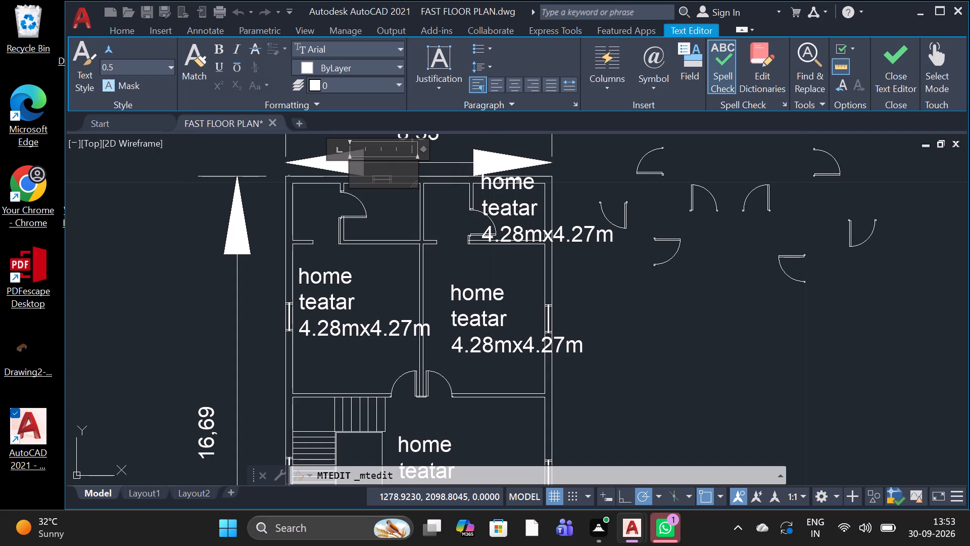
# Enter "DRESS" with "1.52MX1.83M" on a second line as that emptied label's new text.
pyautogui.write('DREE')
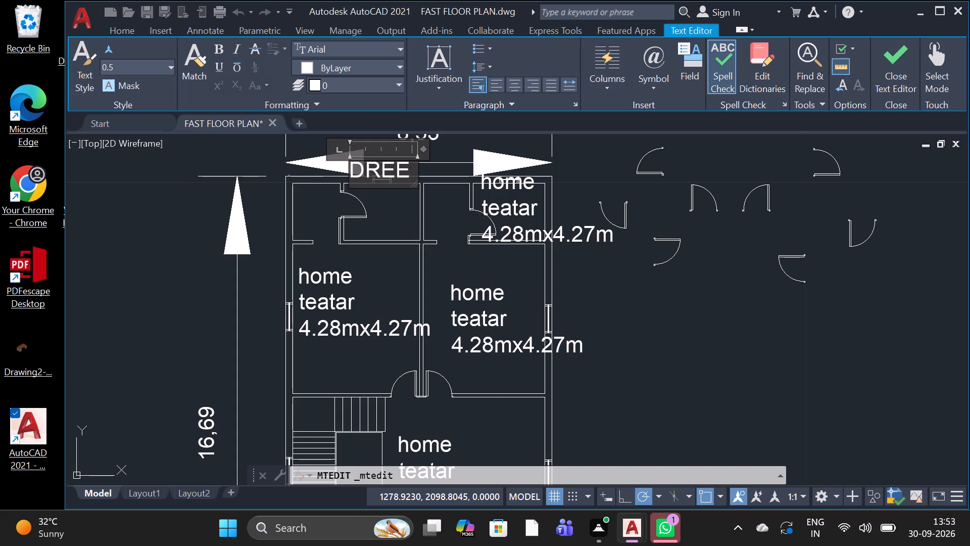
pyautogui.press('BackSpace')
pyautogui.write('SS')
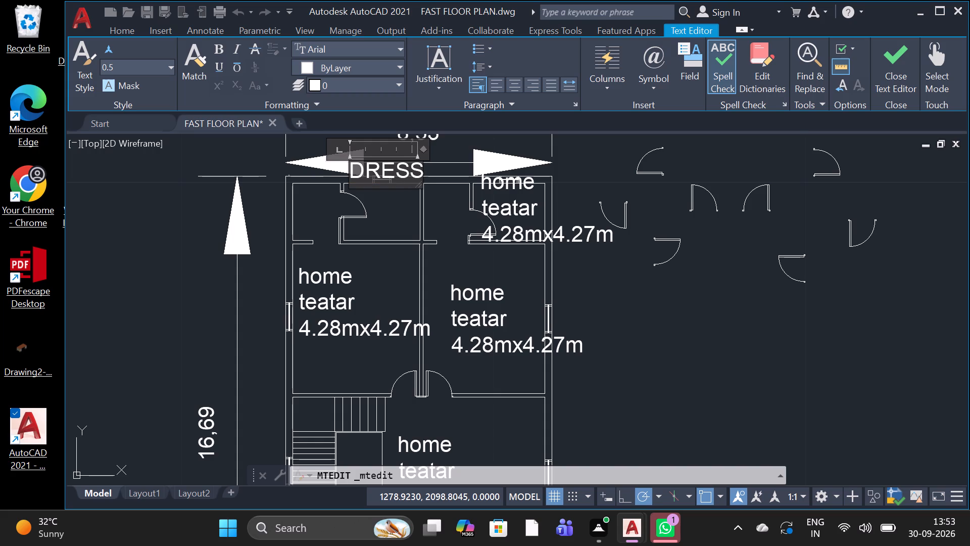
pyautogui.press('Return')
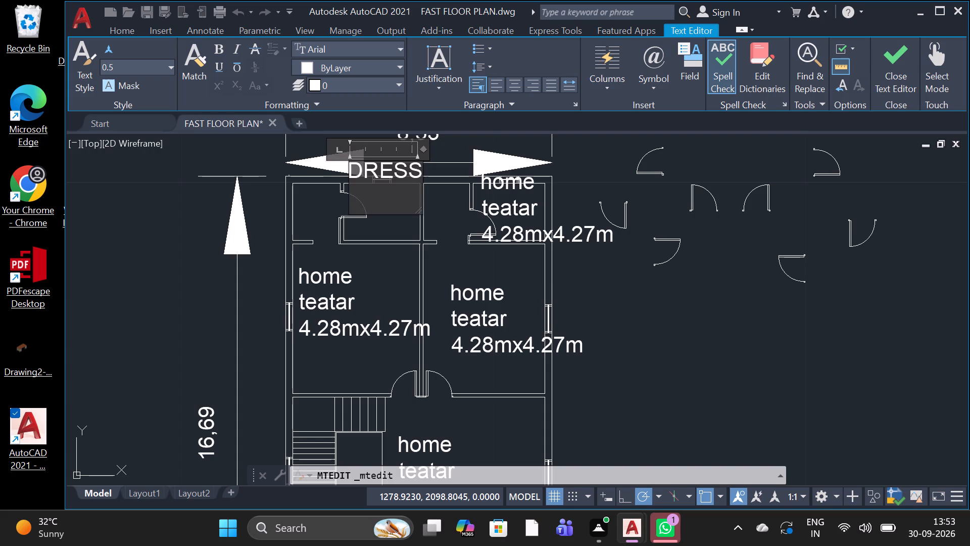
pyautogui.press('1')
pyautogui.press('.')
pyautogui.write('52')
pyautogui.press('m')
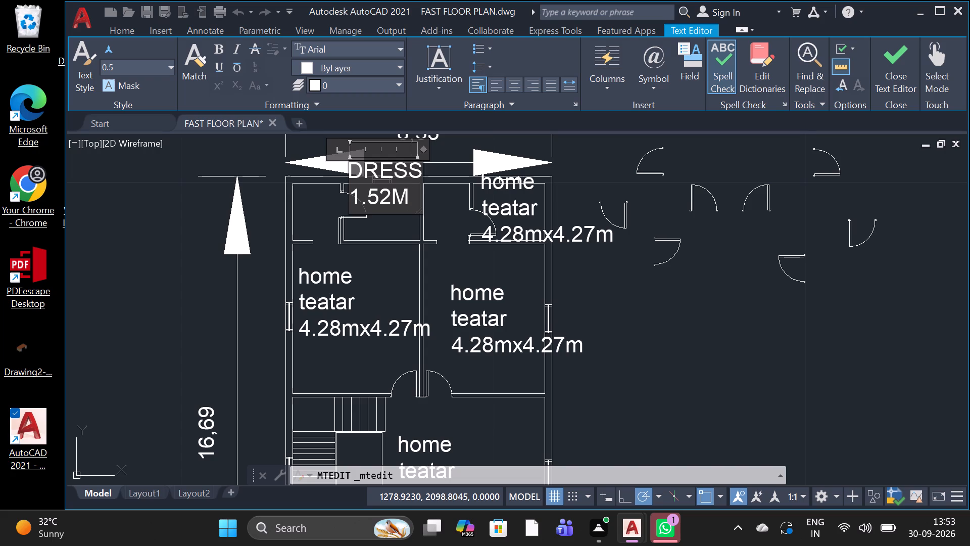
pyautogui.press('x')
pyautogui.press('1')
pyautogui.press('.')
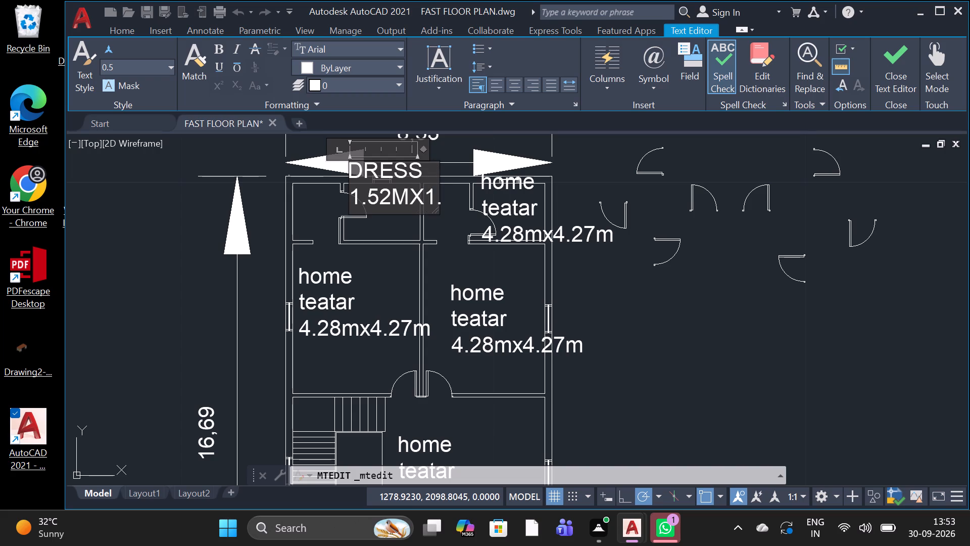
pyautogui.press('8')
pyautogui.press('3')
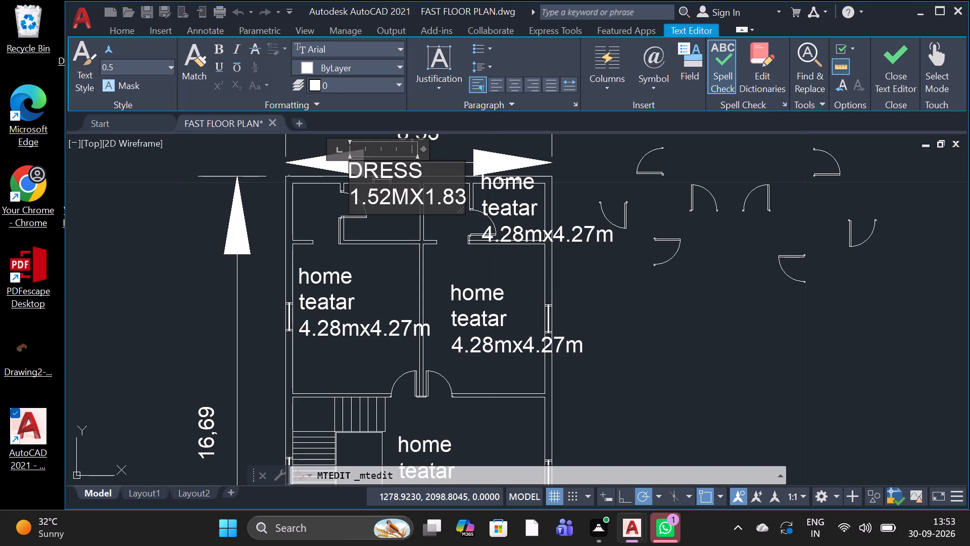
pyautogui.press('m')
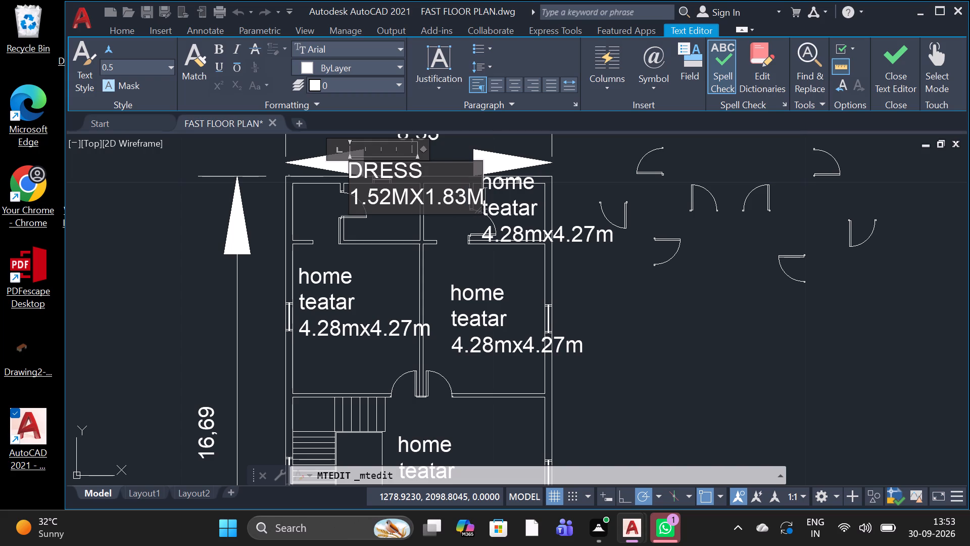
pyautogui.click(434, 231)
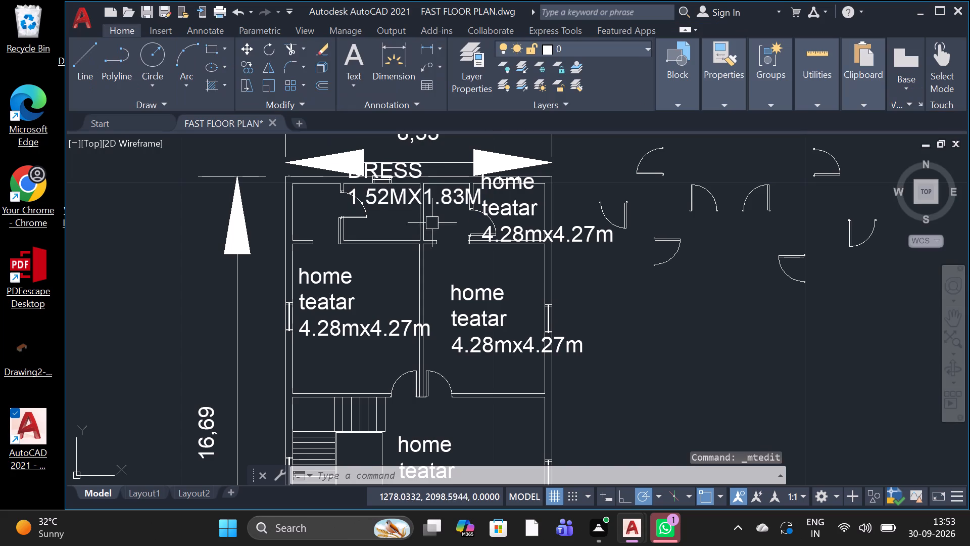
# Reopen the DRESS label, choose a text height of 2.5, and insert line breaks before "X1.83M".
pyautogui.scroll(-1, 379, 151)
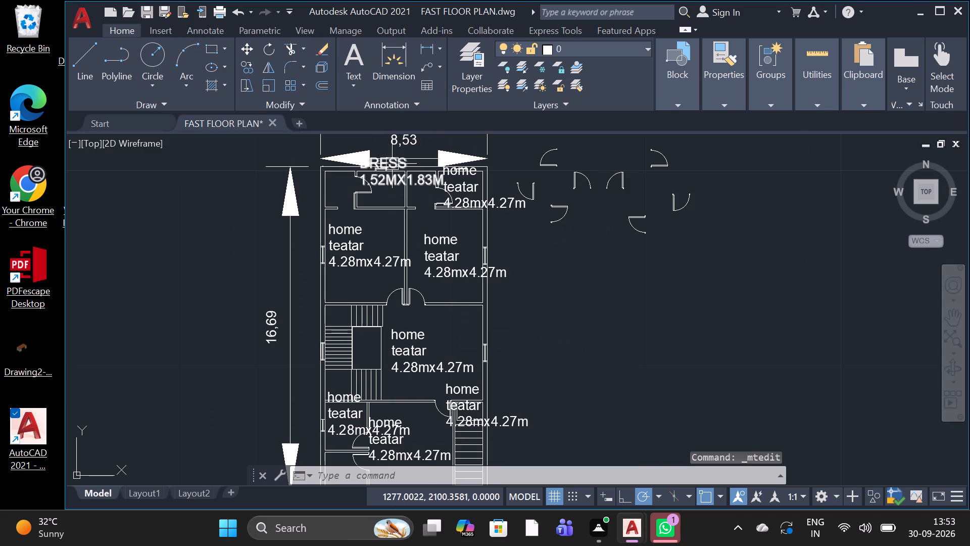
pyautogui.scroll(3, 393, 164)
pyautogui.click(407, 210)
pyautogui.doubleClick(408, 210)
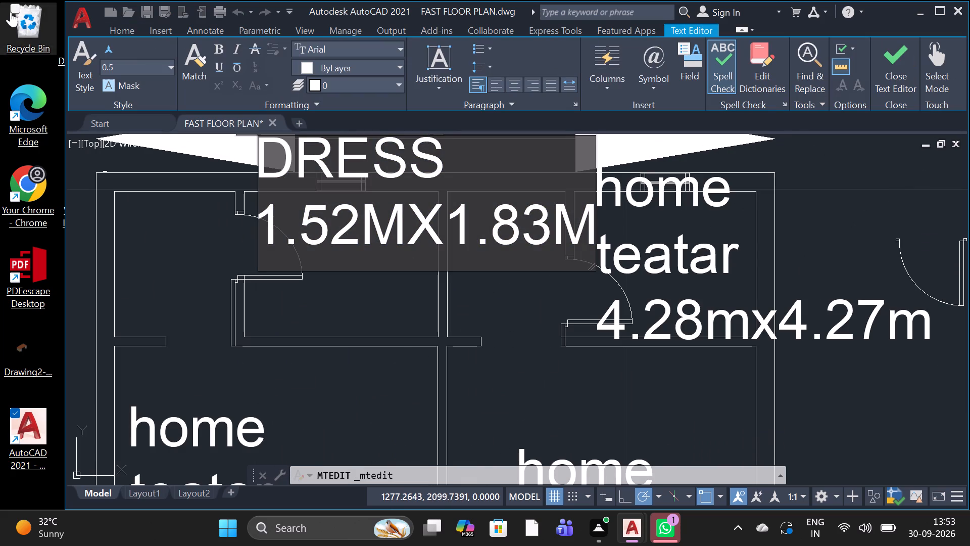
pyautogui.click(166, 61)
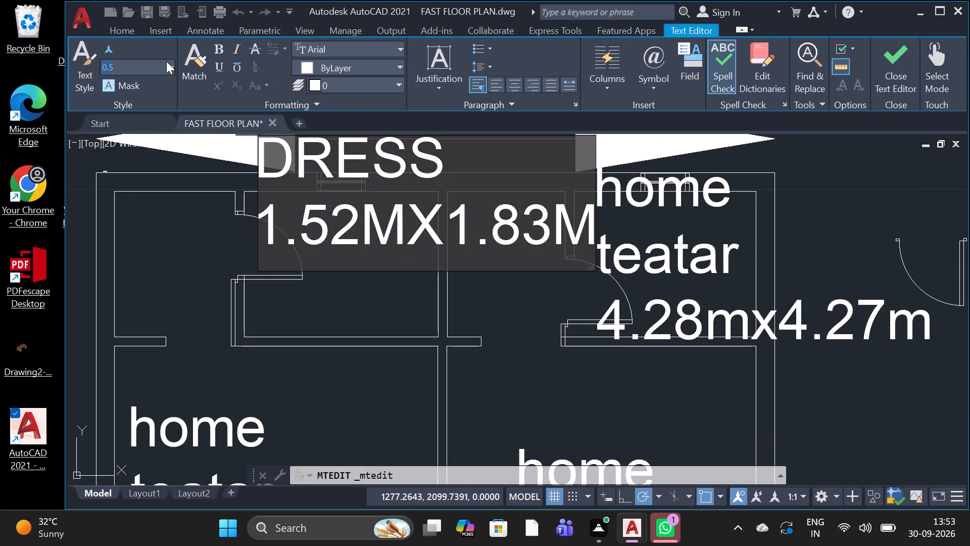
pyautogui.click(166, 61)
pyautogui.doubleClick(169, 64)
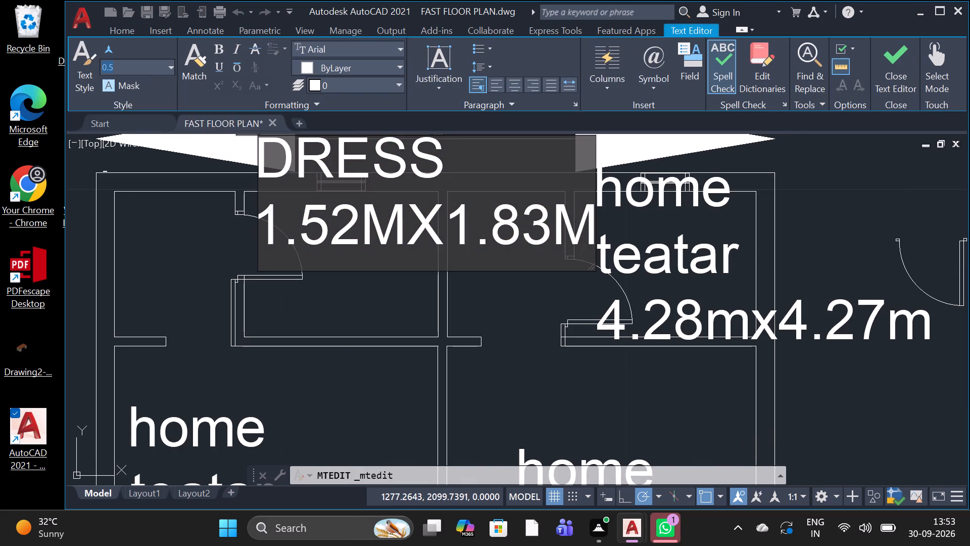
pyautogui.tripleClick(150, 69)
pyautogui.click(150, 69)
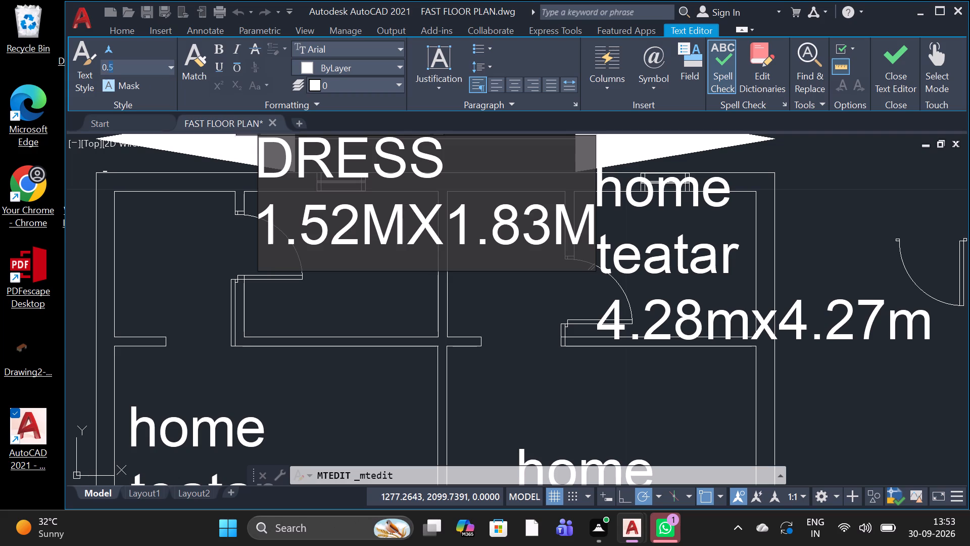
pyautogui.click(169, 64)
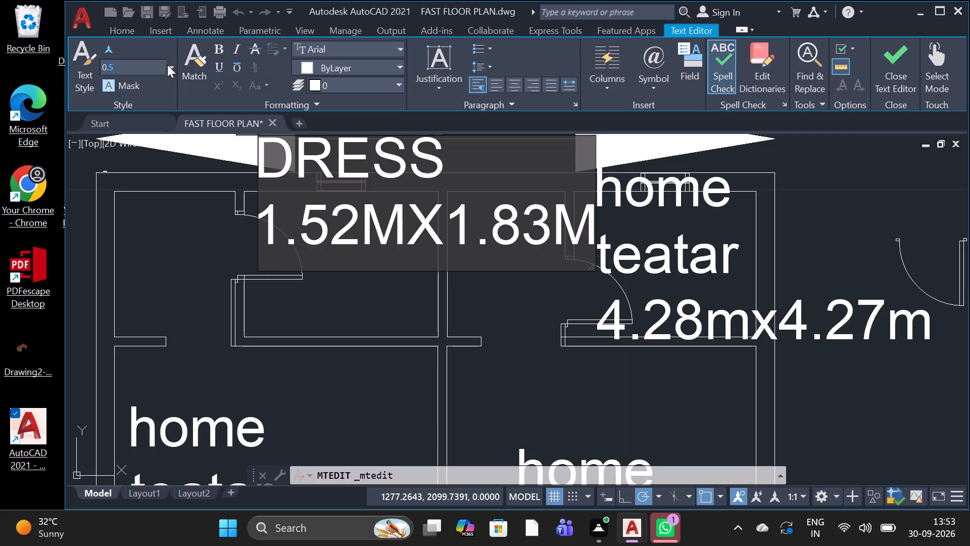
pyautogui.click(170, 64)
pyautogui.click(170, 64)
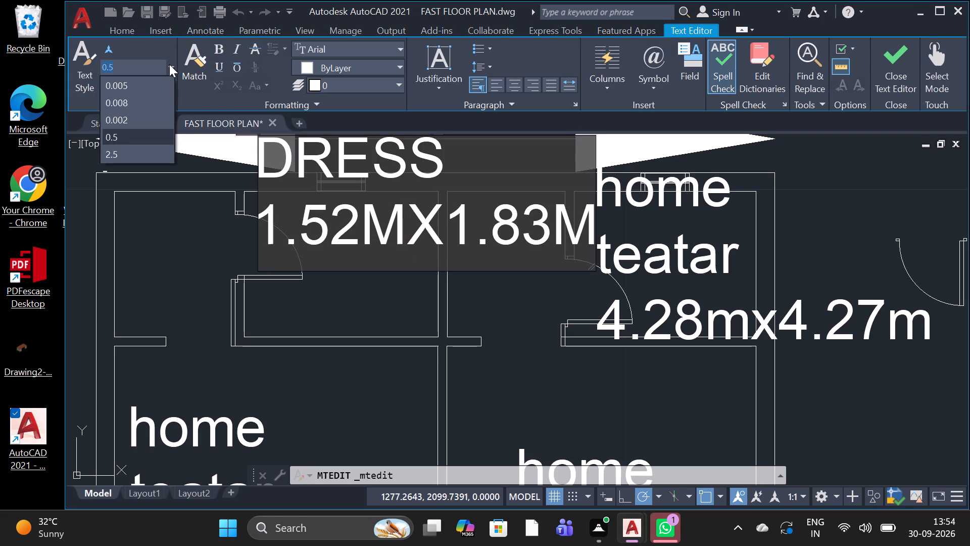
pyautogui.scroll(-3, 158, 118)
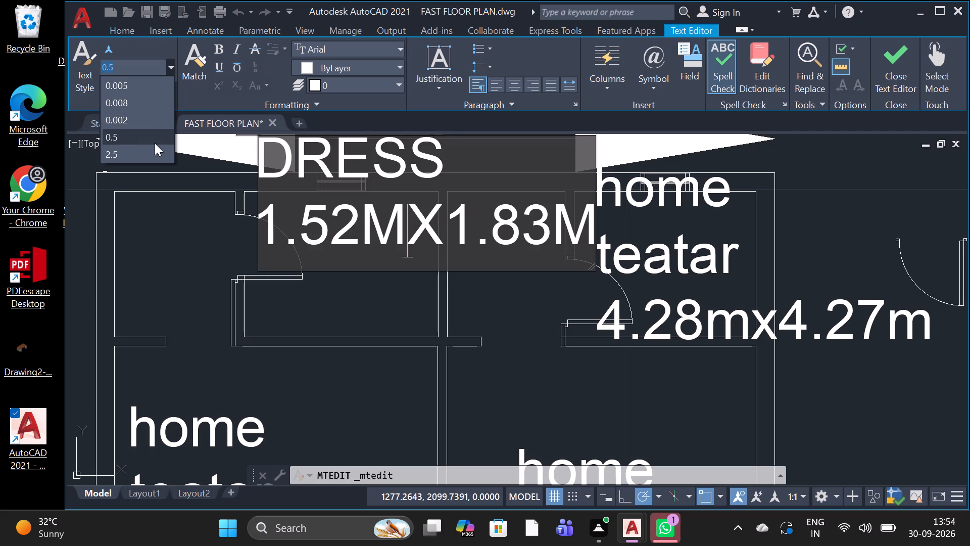
pyautogui.click(153, 154)
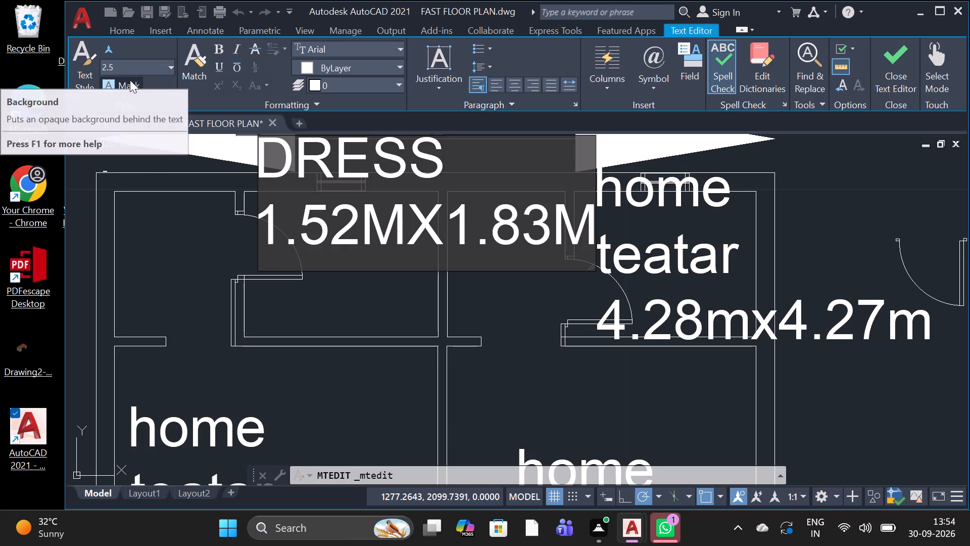
pyautogui.press('Return')
pyautogui.press('Return')
pyautogui.press('Return')
pyautogui.press('Return')
pyautogui.press('Return')
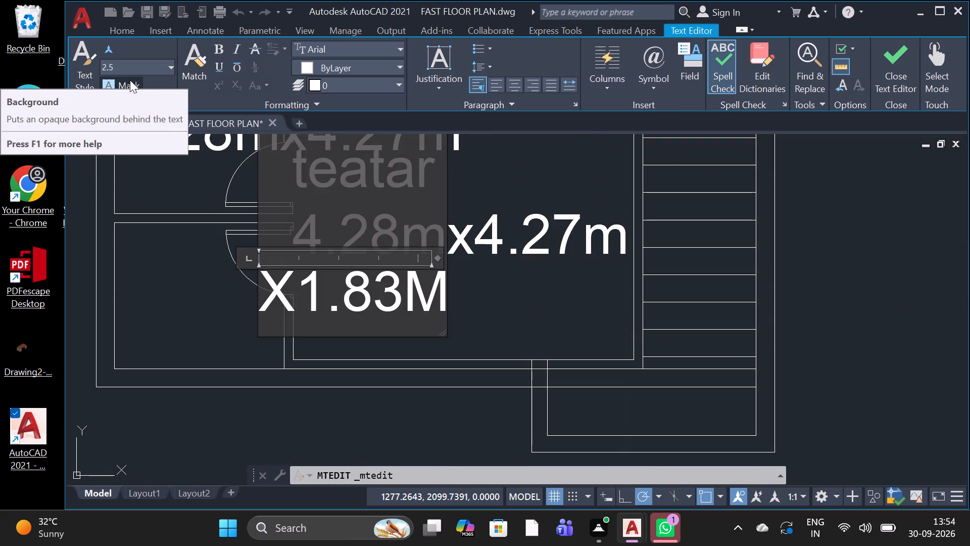
pyautogui.scroll(-4, 326, 135)
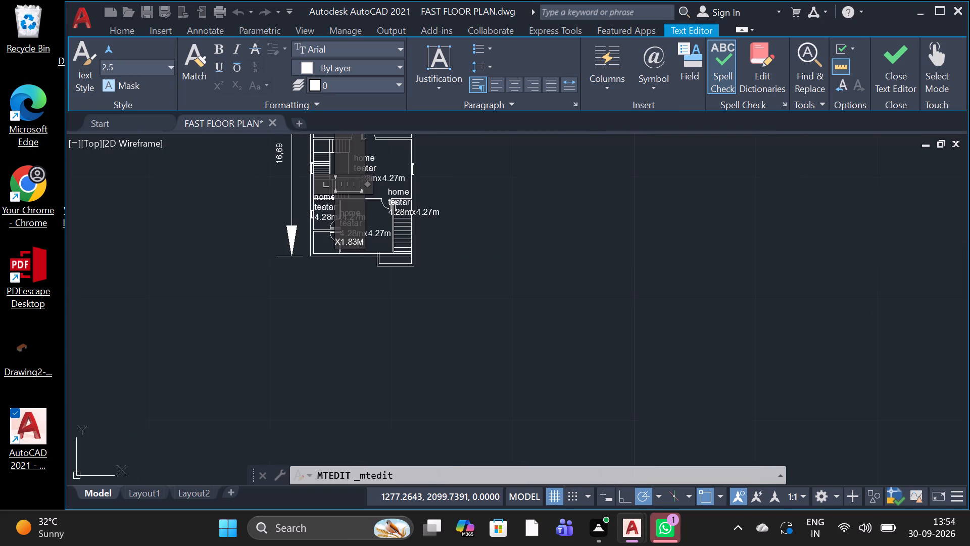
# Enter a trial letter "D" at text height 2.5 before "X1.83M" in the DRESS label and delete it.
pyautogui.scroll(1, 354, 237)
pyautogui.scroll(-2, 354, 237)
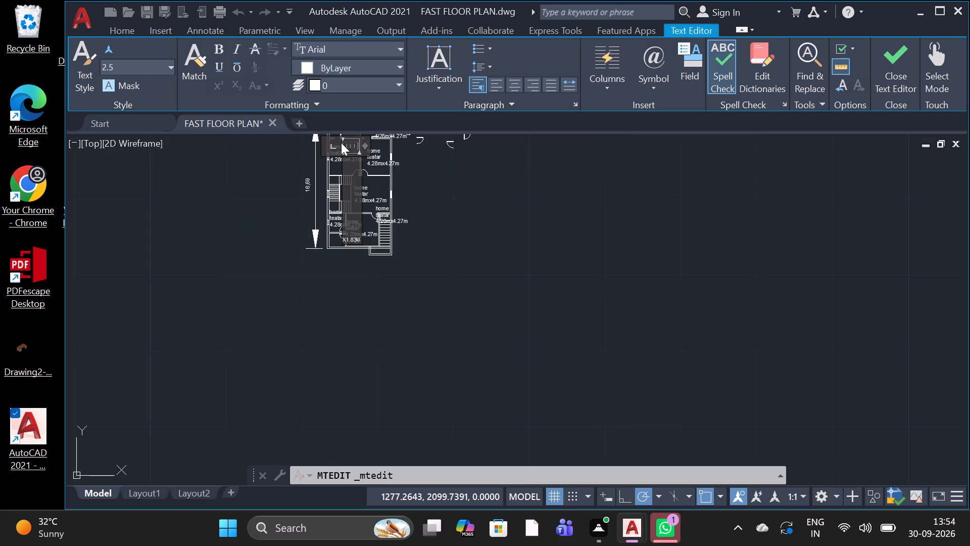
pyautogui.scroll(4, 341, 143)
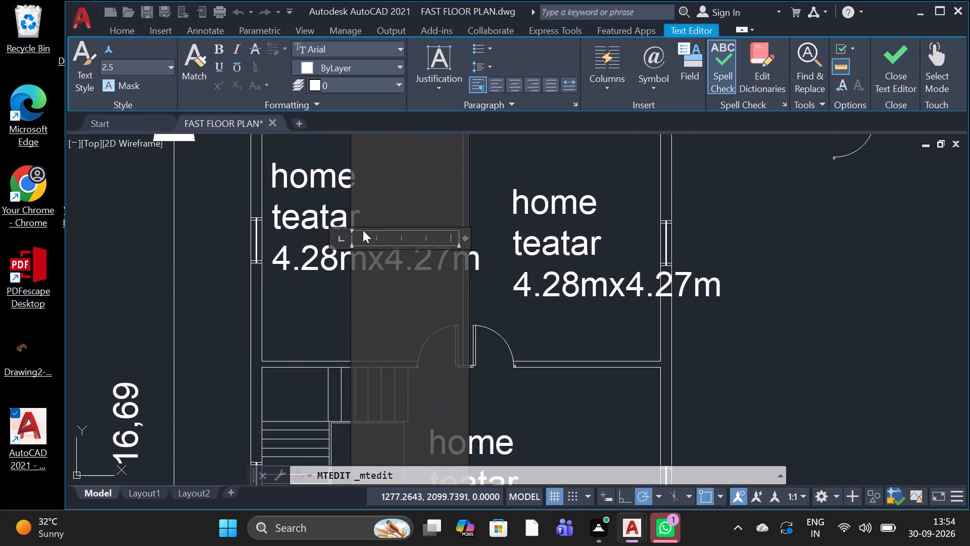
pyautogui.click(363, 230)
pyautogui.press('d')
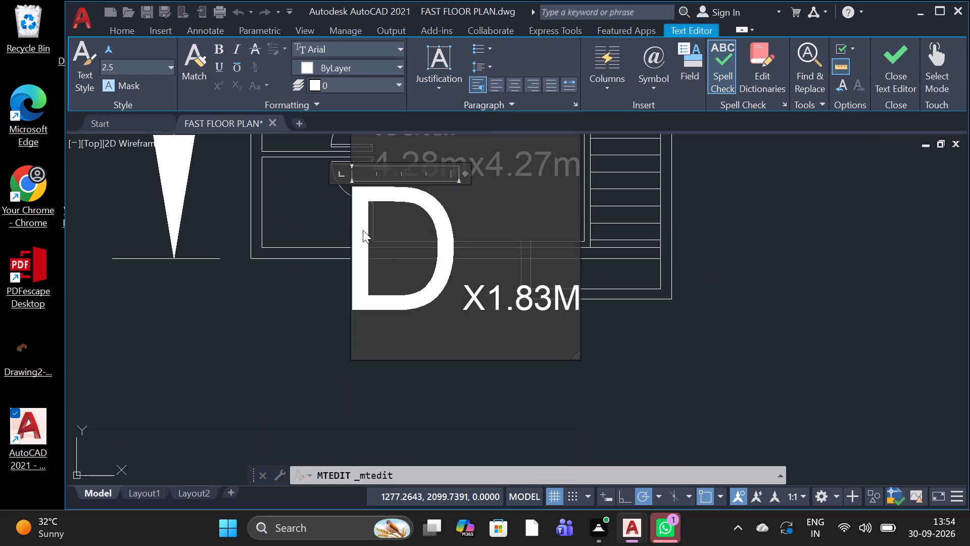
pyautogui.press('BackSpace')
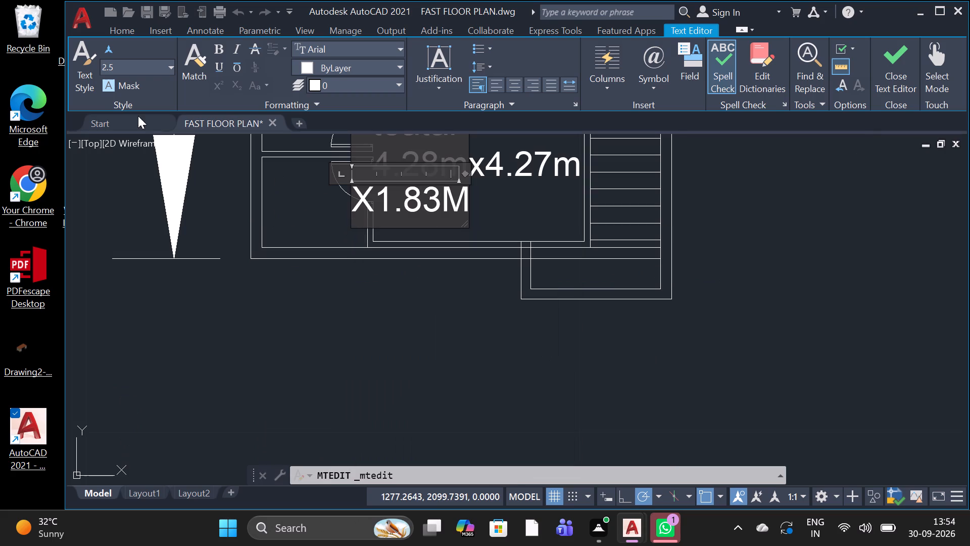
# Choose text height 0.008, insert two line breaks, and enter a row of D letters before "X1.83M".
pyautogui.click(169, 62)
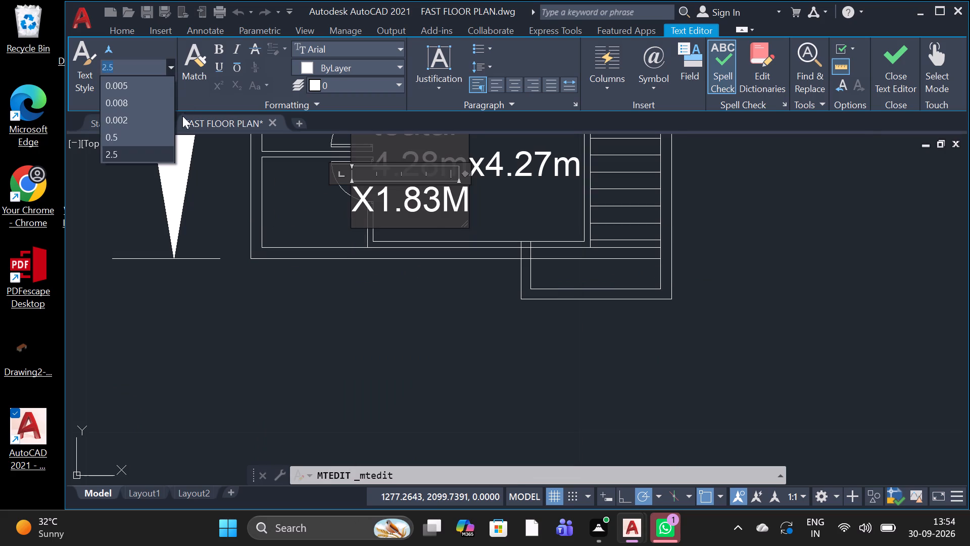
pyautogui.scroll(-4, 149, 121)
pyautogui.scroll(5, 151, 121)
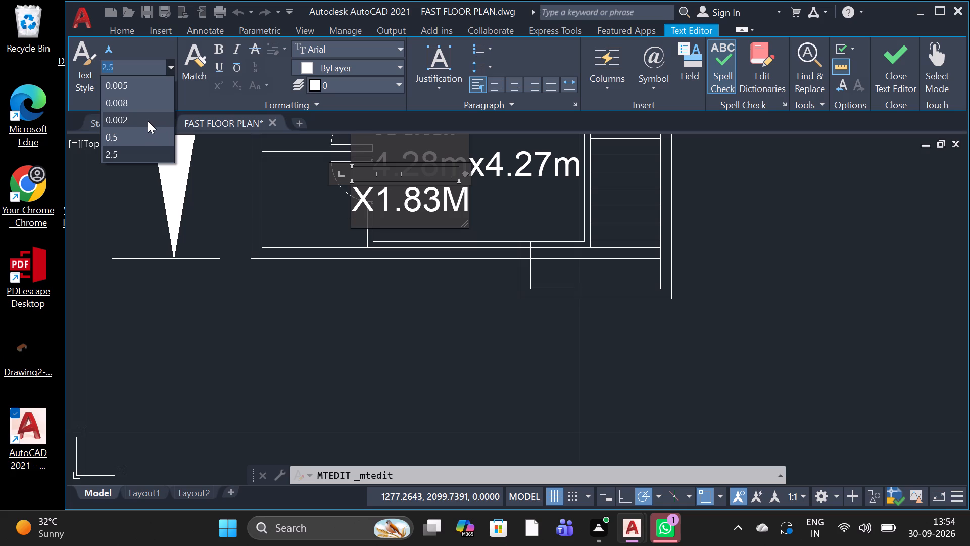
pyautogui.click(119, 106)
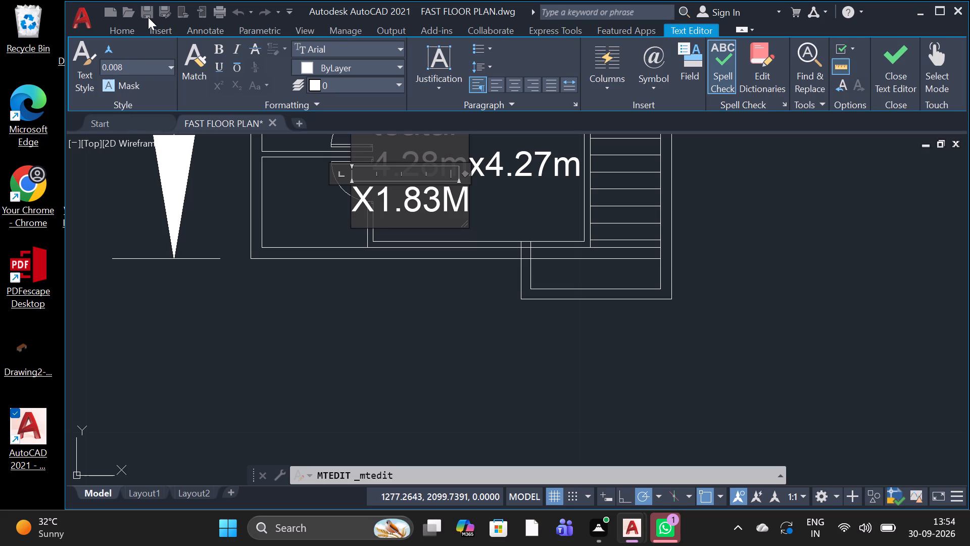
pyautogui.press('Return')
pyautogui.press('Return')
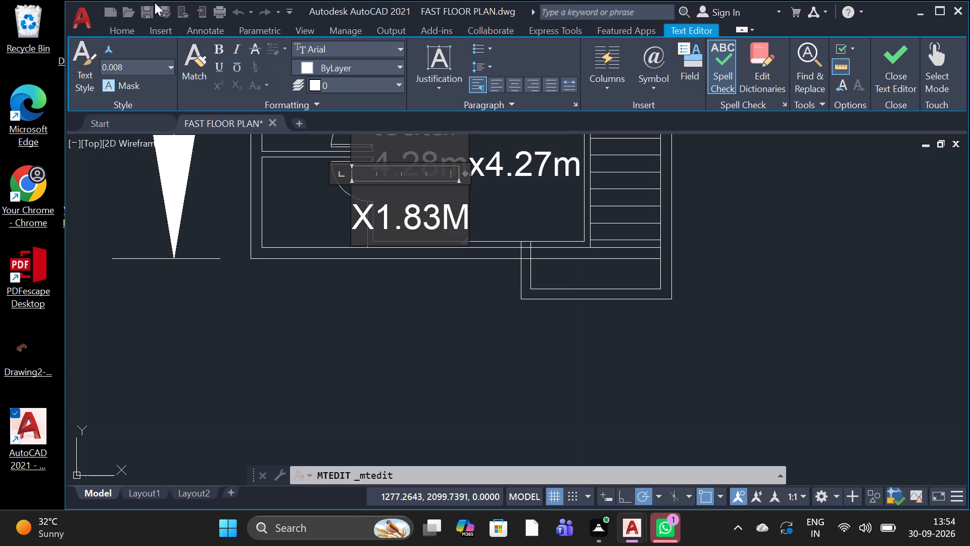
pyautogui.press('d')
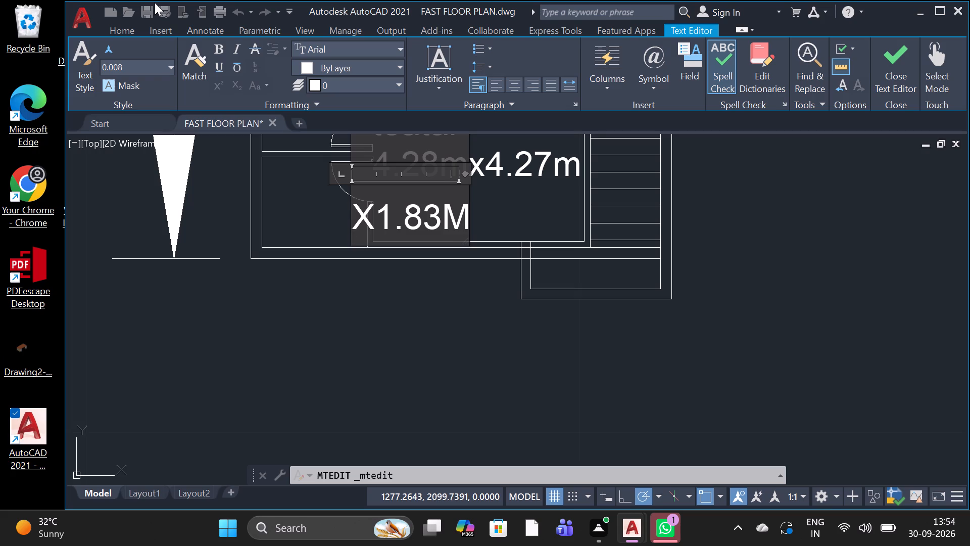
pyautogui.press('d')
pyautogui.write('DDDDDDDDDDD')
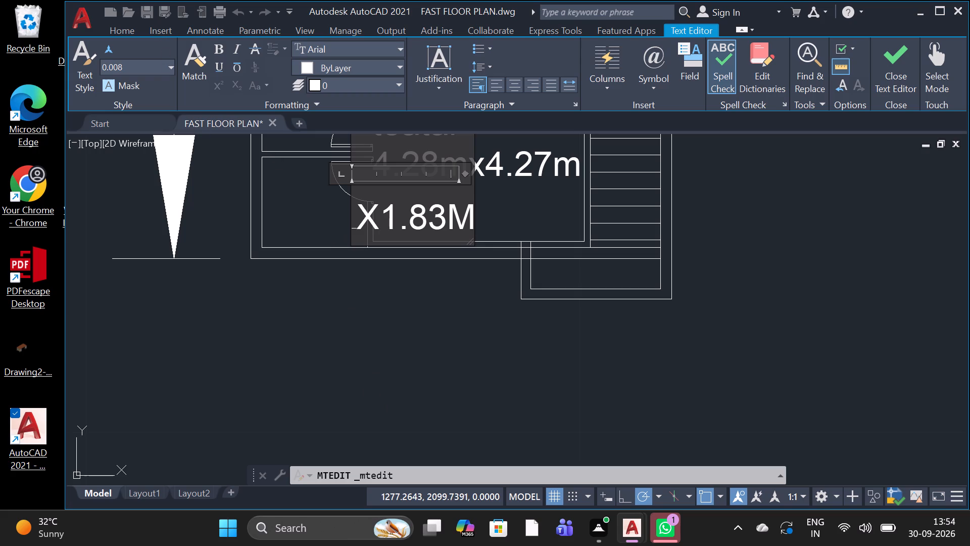
# Examine the size of the tiny row of D letters beside "X1.83M".
pyautogui.scroll(3, 374, 228)
pyautogui.scroll(4, 264, 225)
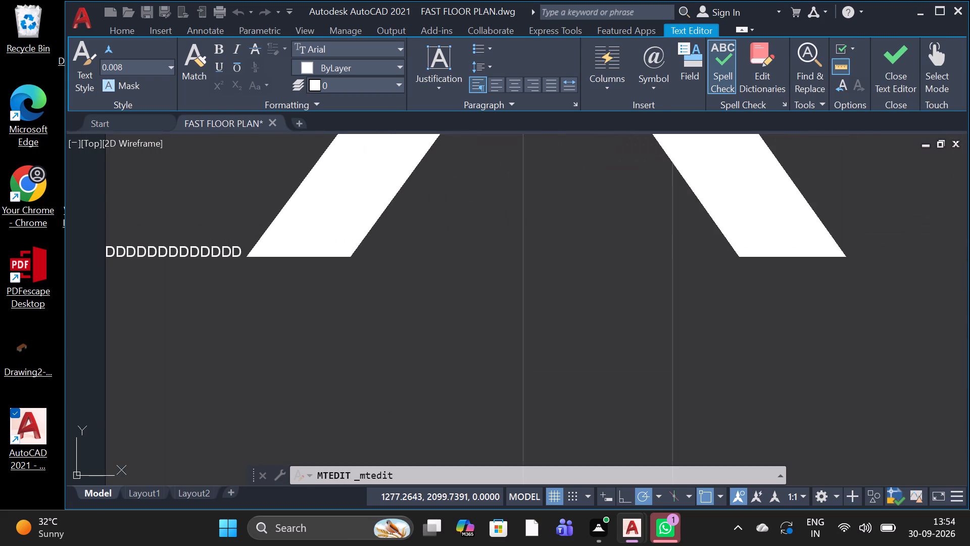
pyautogui.scroll(2, 185, 238)
pyautogui.scroll(-5, 185, 236)
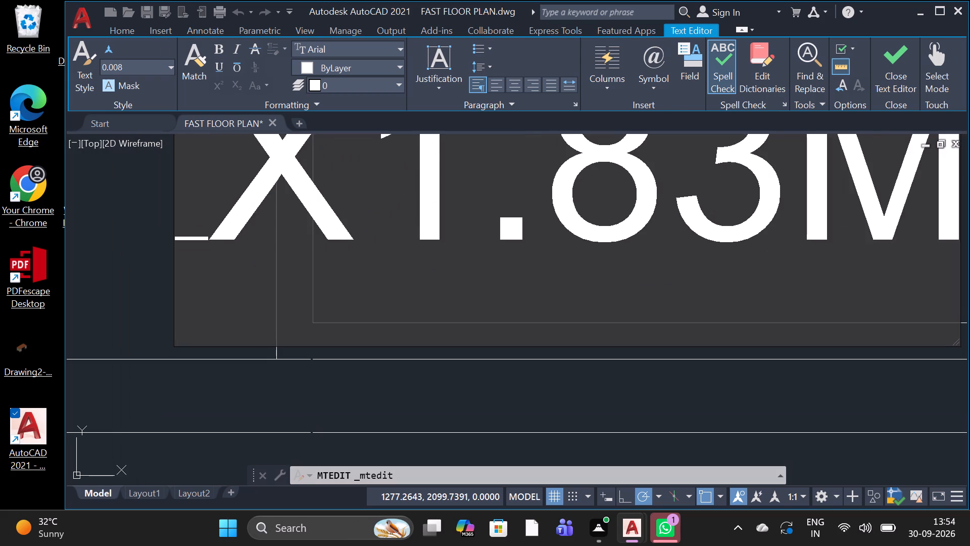
pyautogui.scroll(-2, 205, 223)
pyautogui.scroll(4, 201, 235)
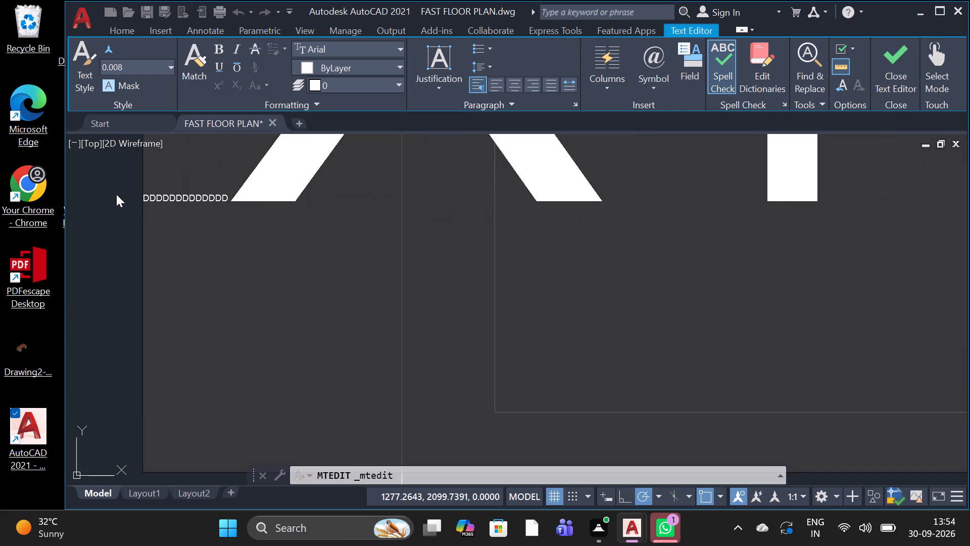
pyautogui.scroll(3, 117, 193)
pyautogui.scroll(2, 304, 235)
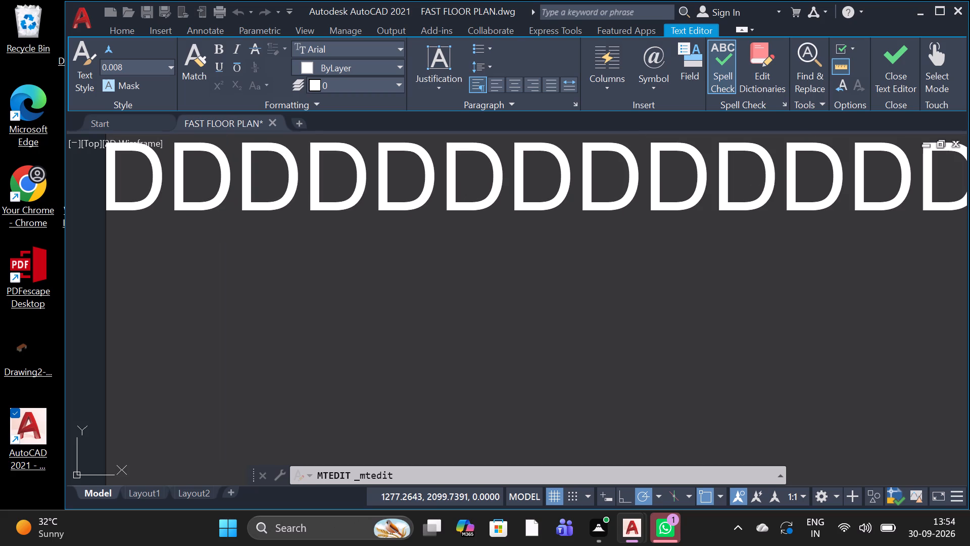
pyautogui.click(321, 171)
pyautogui.scroll(-6, 296, 179)
pyautogui.scroll(-2, 394, 211)
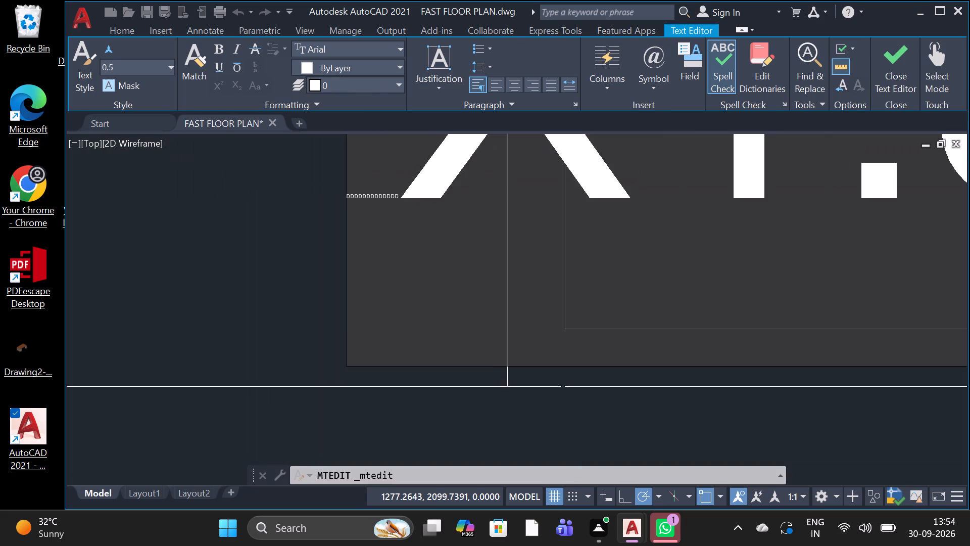
pyautogui.scroll(-4, 402, 183)
pyautogui.scroll(3, 410, 176)
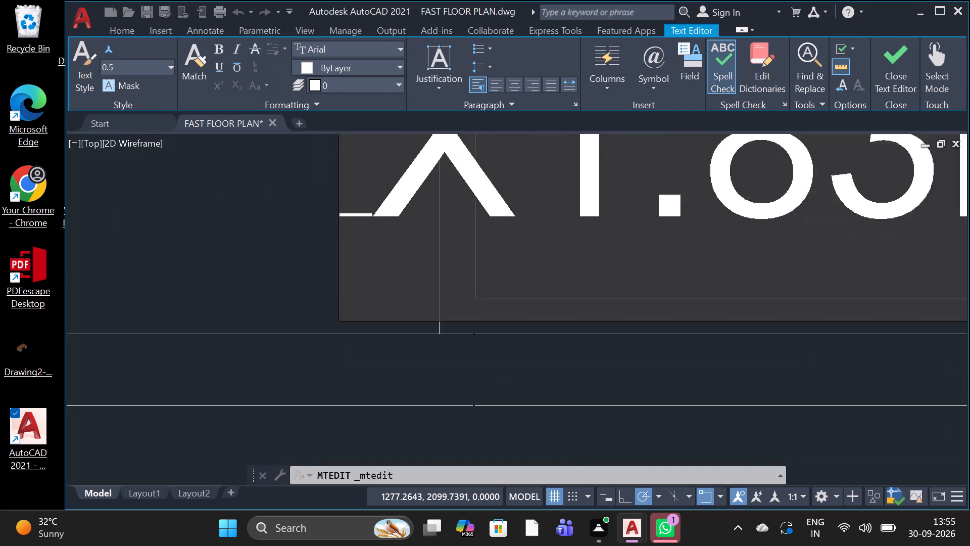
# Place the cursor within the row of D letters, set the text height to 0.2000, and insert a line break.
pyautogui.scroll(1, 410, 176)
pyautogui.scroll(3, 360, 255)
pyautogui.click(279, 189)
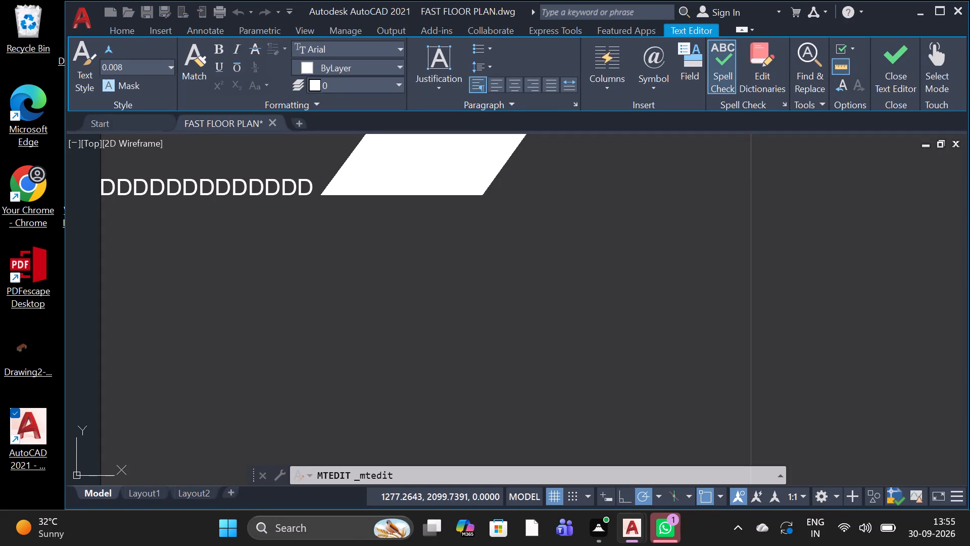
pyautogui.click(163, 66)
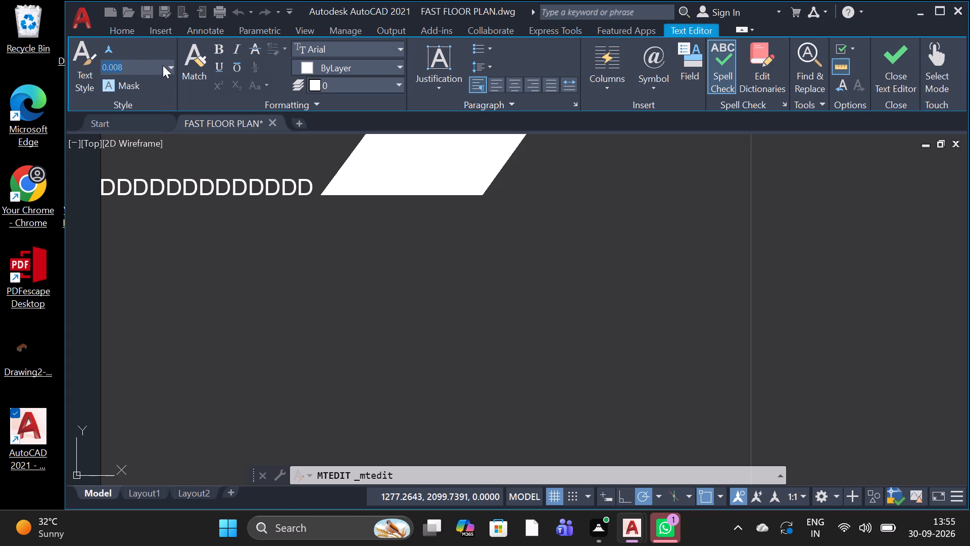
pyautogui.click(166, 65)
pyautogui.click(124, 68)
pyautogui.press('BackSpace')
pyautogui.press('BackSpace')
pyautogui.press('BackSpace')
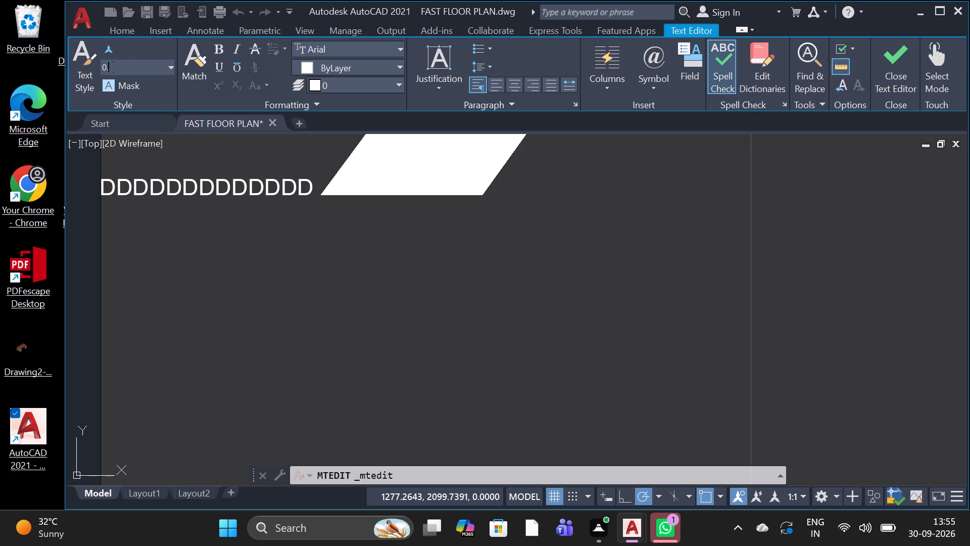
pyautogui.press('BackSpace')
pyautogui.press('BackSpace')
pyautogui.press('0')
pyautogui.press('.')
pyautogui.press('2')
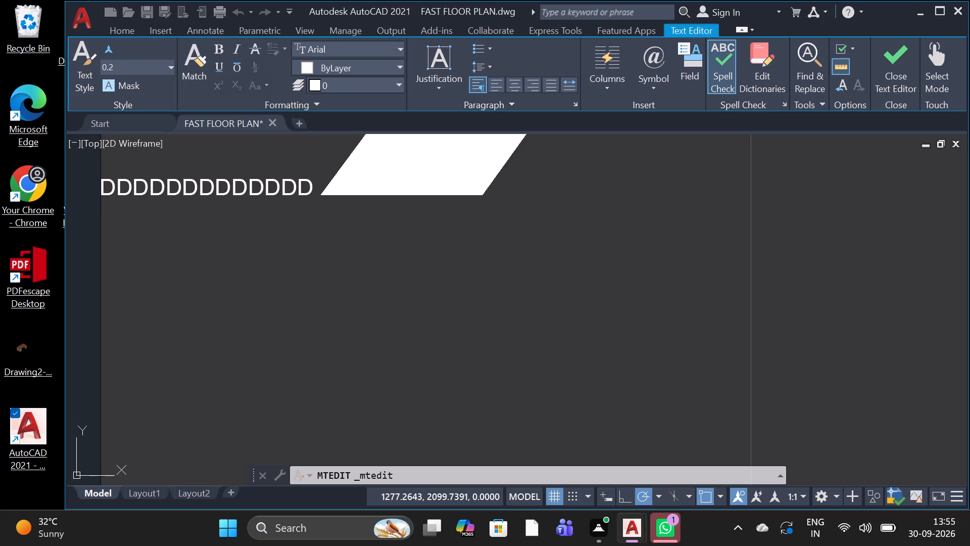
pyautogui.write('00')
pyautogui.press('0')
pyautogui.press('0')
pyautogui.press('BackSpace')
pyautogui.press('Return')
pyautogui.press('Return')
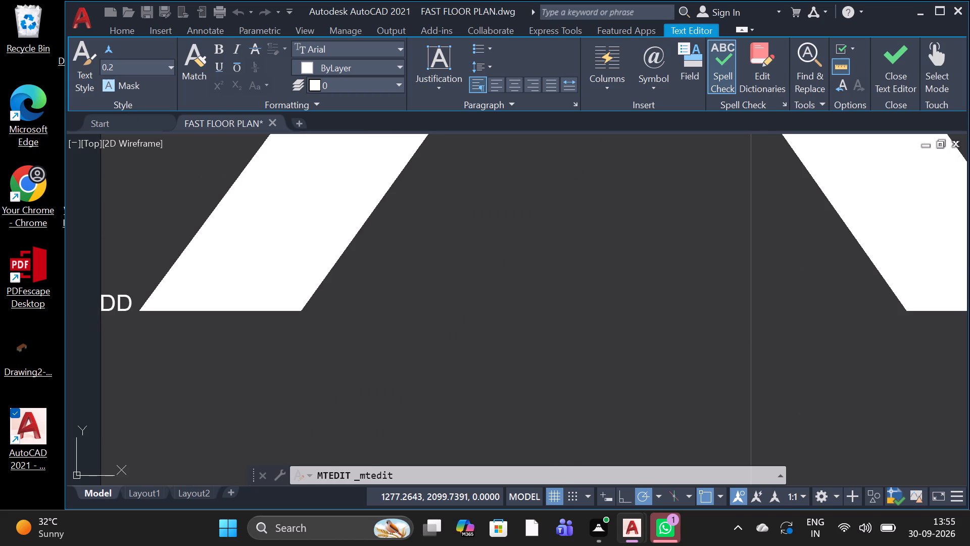
# Delete the D letters, line breaks and preceding characters back to "1.5", and enter "E" before "X1.83M" in the DRESS label.
pyautogui.click(128, 297)
pyautogui.press('BackSpace')
pyautogui.press('BackSpace')
pyautogui.press('BackSpace')
pyautogui.press('BackSpace')
pyautogui.press('BackSpace')
pyautogui.press('BackSpace')
pyautogui.press('BackSpace')
pyautogui.press('BackSpace')
pyautogui.press('BackSpace')
pyautogui.press('BackSpace')
pyautogui.press('BackSpace')
pyautogui.press('BackSpace')
pyautogui.press('BackSpace')
pyautogui.press('BackSpace')
pyautogui.press('BackSpace')
pyautogui.press('BackSpace')
pyautogui.press('BackSpace')
pyautogui.press('BackSpace')
pyautogui.press('BackSpace')
pyautogui.press('BackSpace')
pyautogui.press('BackSpace')
pyautogui.press('BackSpace')
pyautogui.press('BackSpace')
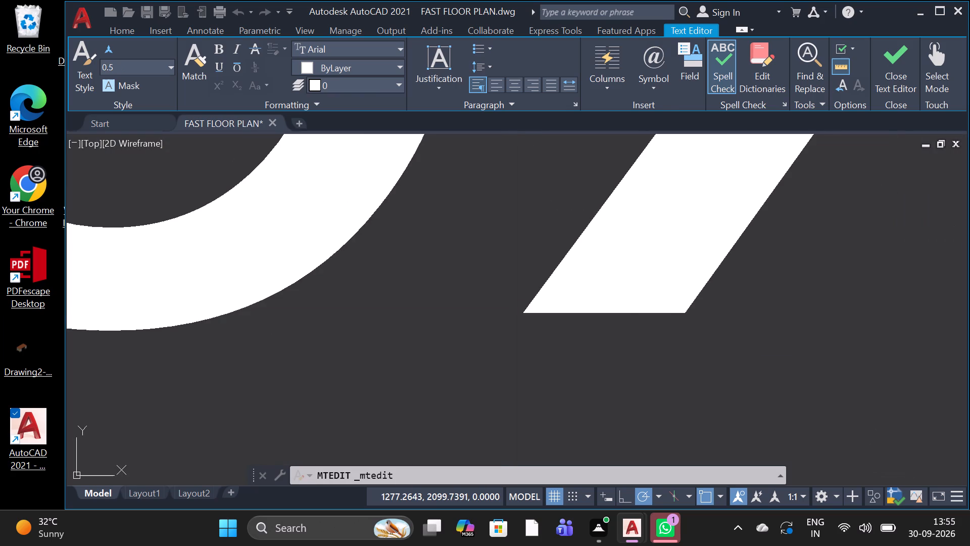
pyautogui.press('e')
# Set the text height to 0.2 after "1.5E" in the DRESS label, insert a line break, and enter "G".
pyautogui.scroll(-6, 125, 286)
pyautogui.scroll(-1, 70, 368)
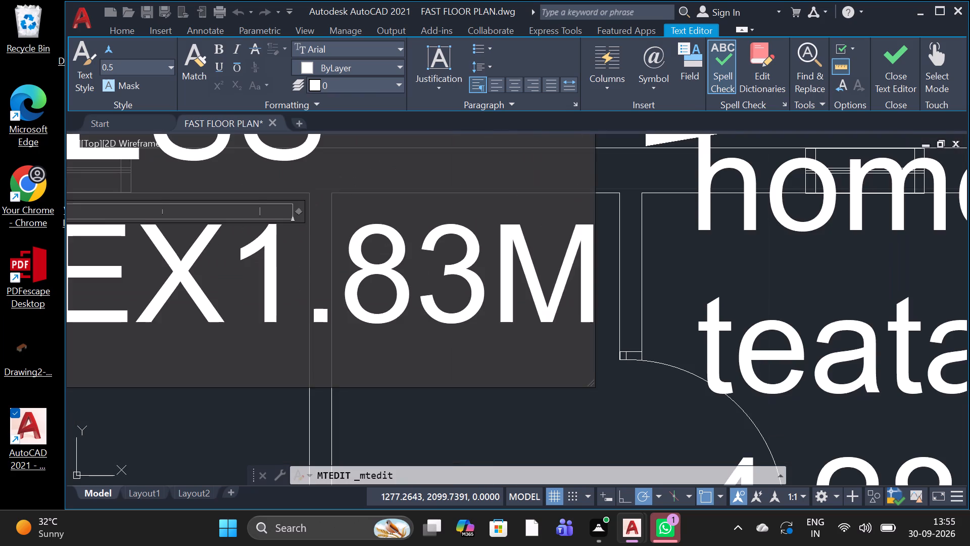
pyautogui.scroll(2, 94, 297)
pyautogui.scroll(-4, 97, 276)
pyautogui.scroll(-1, 140, 264)
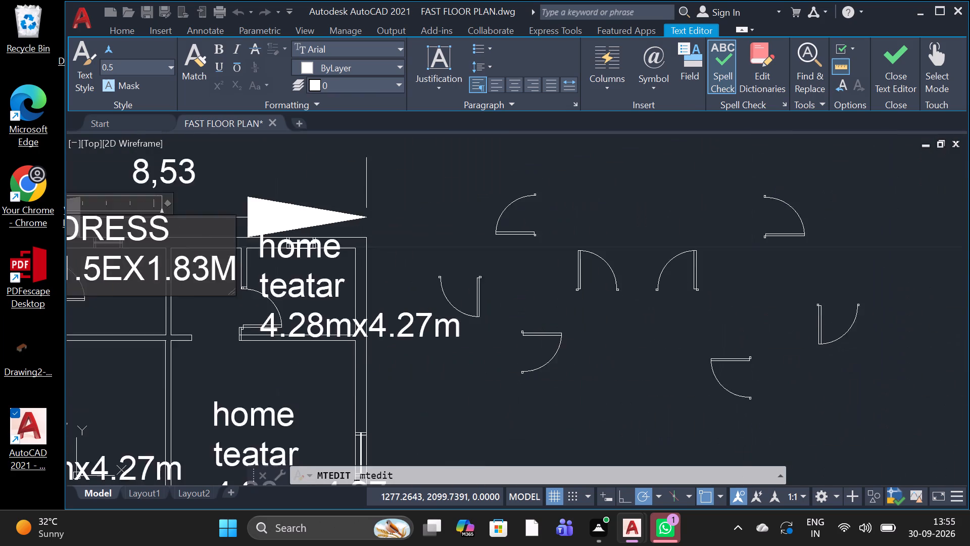
pyautogui.scroll(-1, 140, 265)
pyautogui.scroll(3, 140, 275)
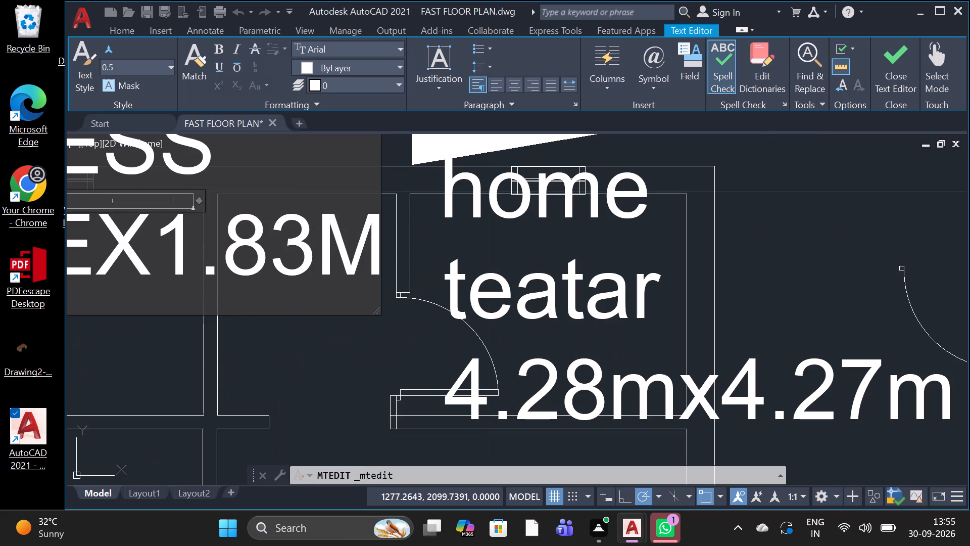
pyautogui.click(130, 64)
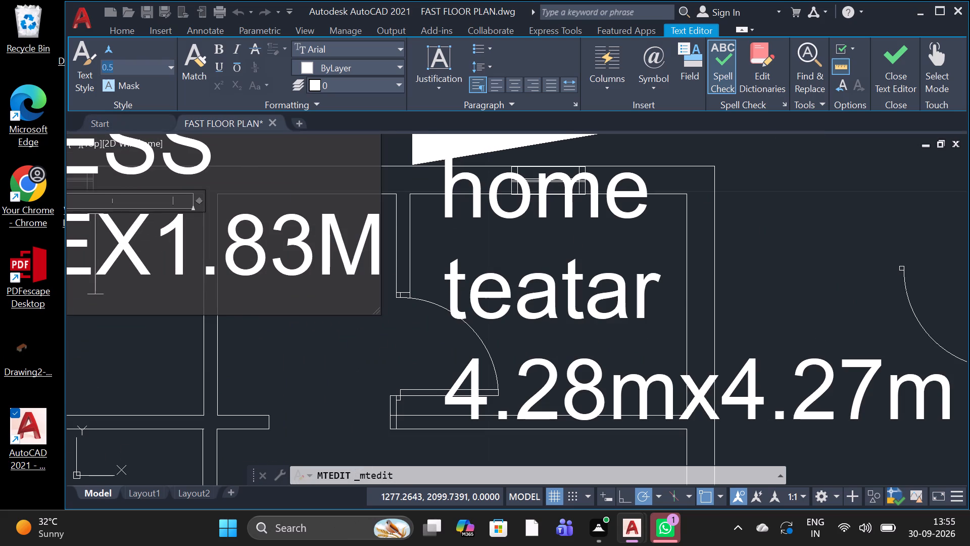
pyautogui.click(130, 64)
pyautogui.click(157, 64)
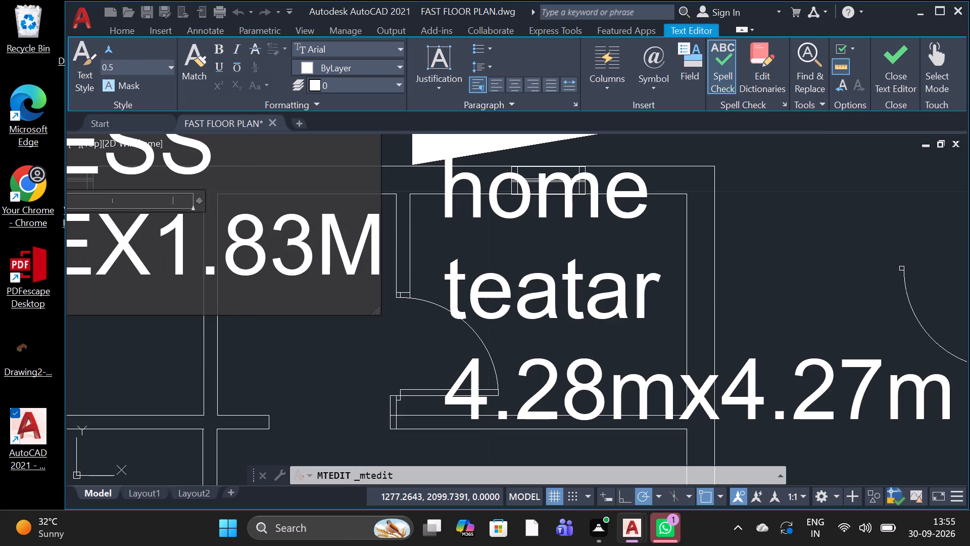
pyautogui.click(167, 64)
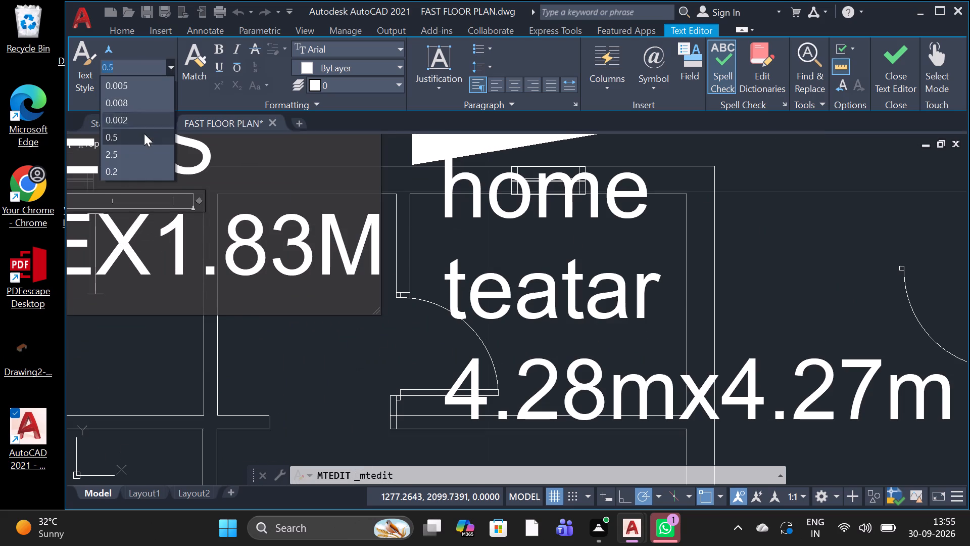
pyautogui.click(138, 175)
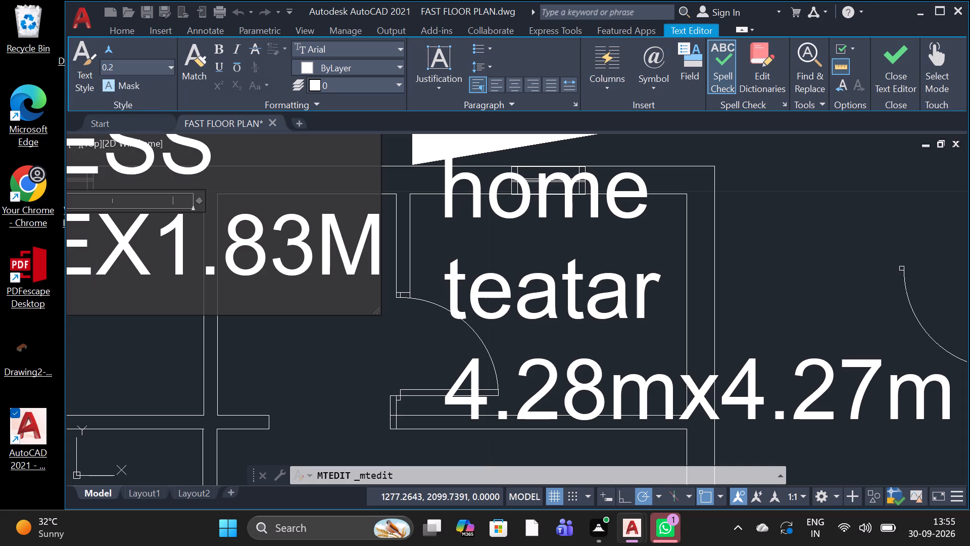
pyautogui.press('Return')
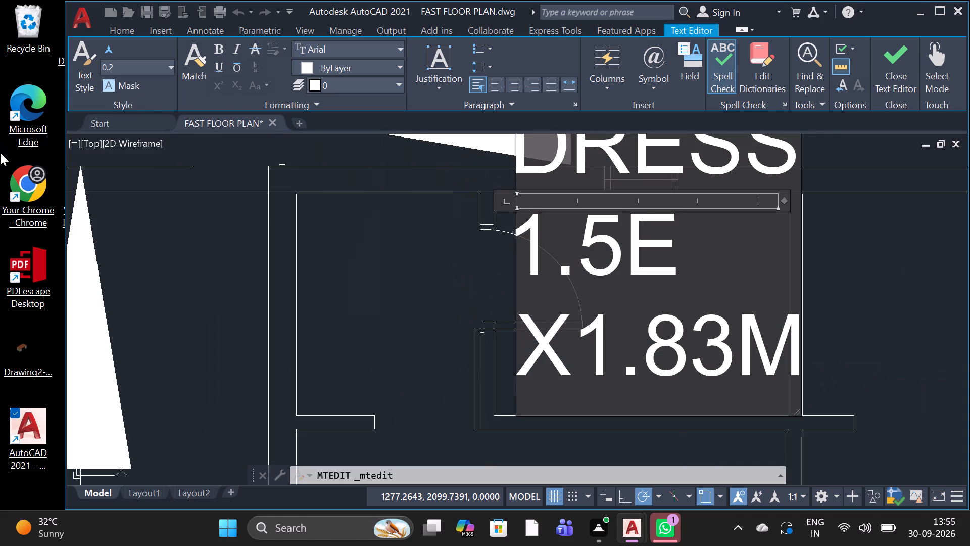
pyautogui.press('g')
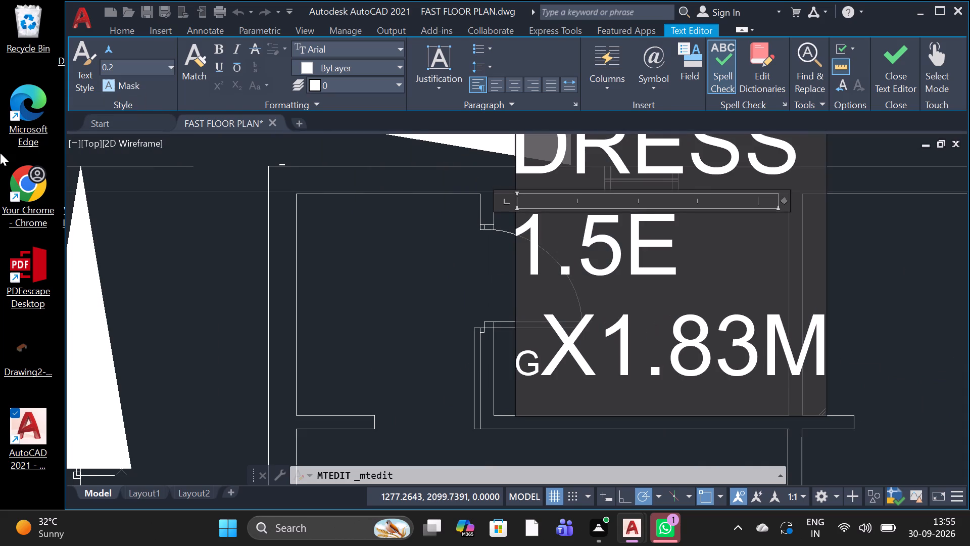
# Delete "X1.83M" following the "G" in the DRESS label.
pyautogui.press('Delete')
pyautogui.press('Delete')
pyautogui.press('Delete')
pyautogui.press('Delete')
pyautogui.press('Delete')
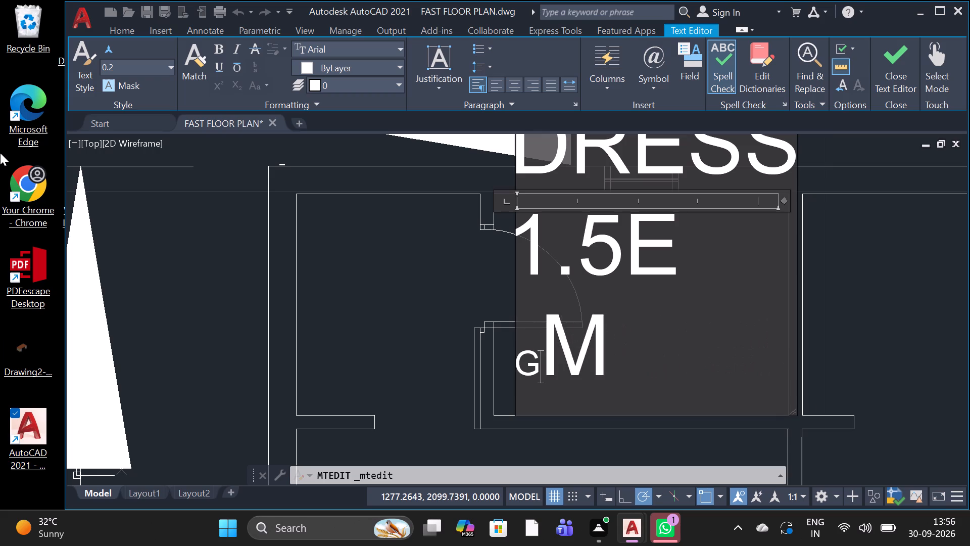
pyautogui.press('Delete')
pyautogui.press('Delete')
pyautogui.press('Delete')
pyautogui.press('Delete')
pyautogui.press('Delete')
pyautogui.press('Delete')
pyautogui.press('Delete')
pyautogui.press('Delete')
pyautogui.press('Delete')
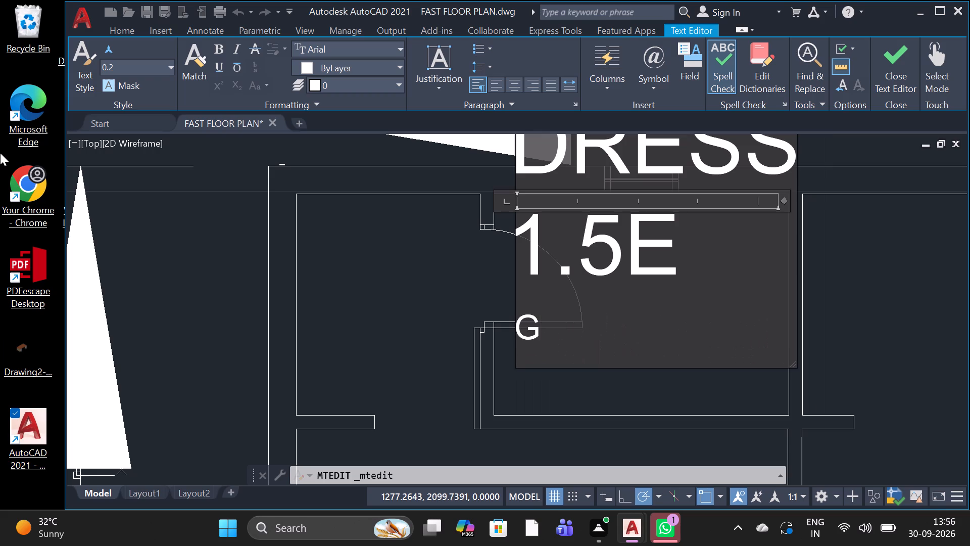
# Delete the oversized "DRESS" and "1.5E" lines and the remaining "G" to empty the label.
pyautogui.click(723, 267)
pyautogui.press('BackSpace')
pyautogui.press('BackSpace')
pyautogui.press('BackSpace')
pyautogui.press('BackSpace')
pyautogui.press('BackSpace')
pyautogui.press('BackSpace')
pyautogui.press('BackSpace')
pyautogui.press('BackSpace')
pyautogui.press('BackSpace')
pyautogui.press('BackSpace')
pyautogui.press('BackSpace')
pyautogui.press('BackSpace')
pyautogui.press('BackSpace')
pyautogui.press('BackSpace')
pyautogui.press('BackSpace')
pyautogui.press('BackSpace')
pyautogui.press('BackSpace')
pyautogui.press('BackSpace')
pyautogui.press('BackSpace')
pyautogui.press('BackSpace')
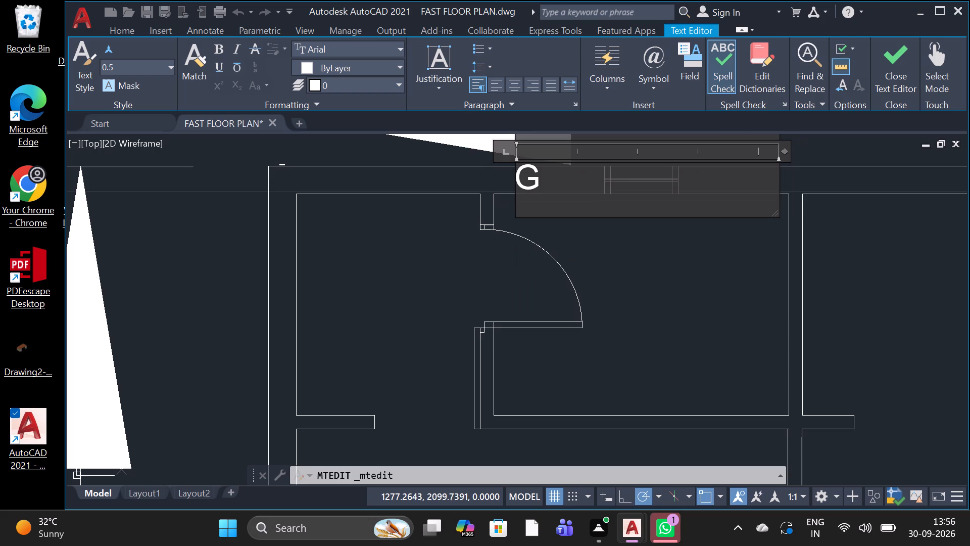
pyautogui.click(554, 178)
pyautogui.press('BackSpace')
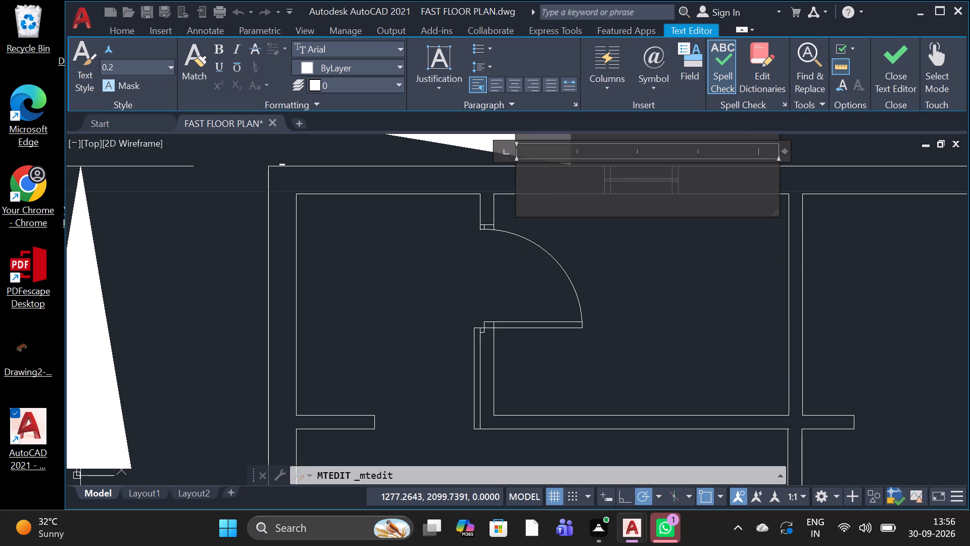
# Enter "DRESS" and "1.52MX1.83M" on two lines at text height 0.2 and finish editing the label.
pyautogui.write('DRE')
pyautogui.press('BackSpace')
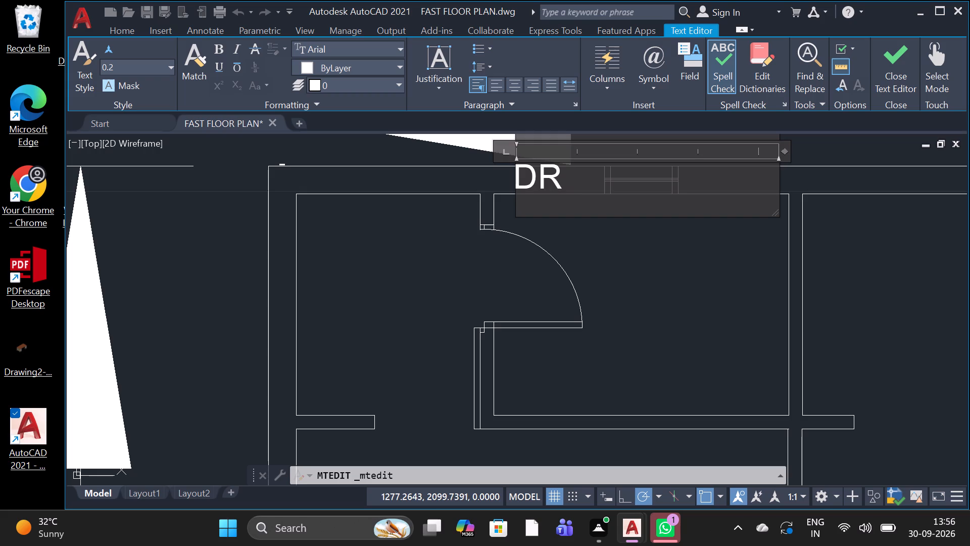
pyautogui.press('BackSpace')
pyautogui.press('r')
pyautogui.press('e')
pyautogui.write('SS')
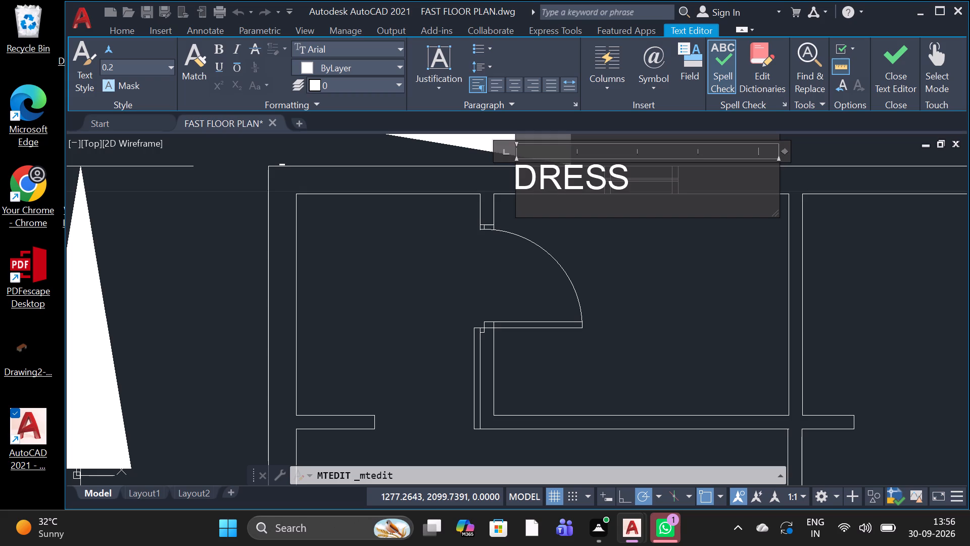
pyautogui.press('Return')
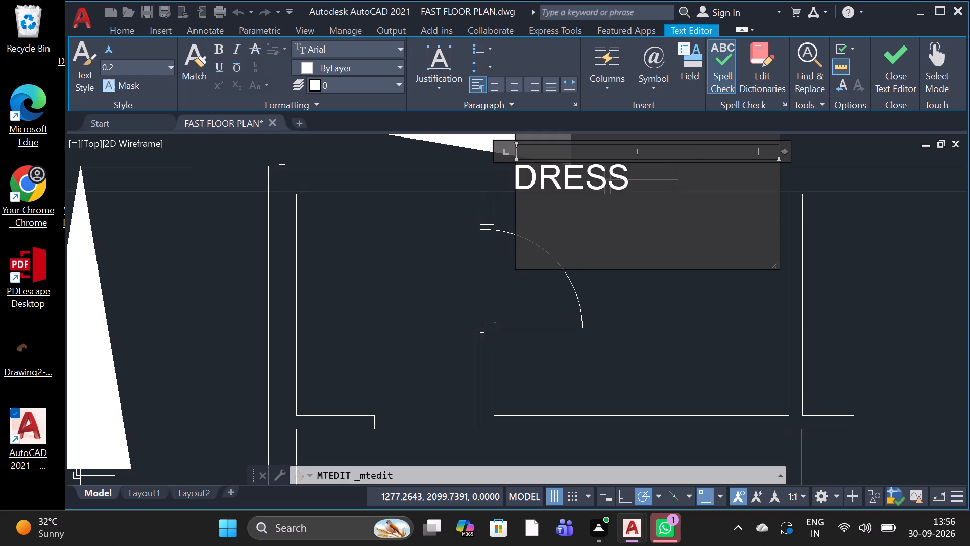
pyautogui.write('1.')
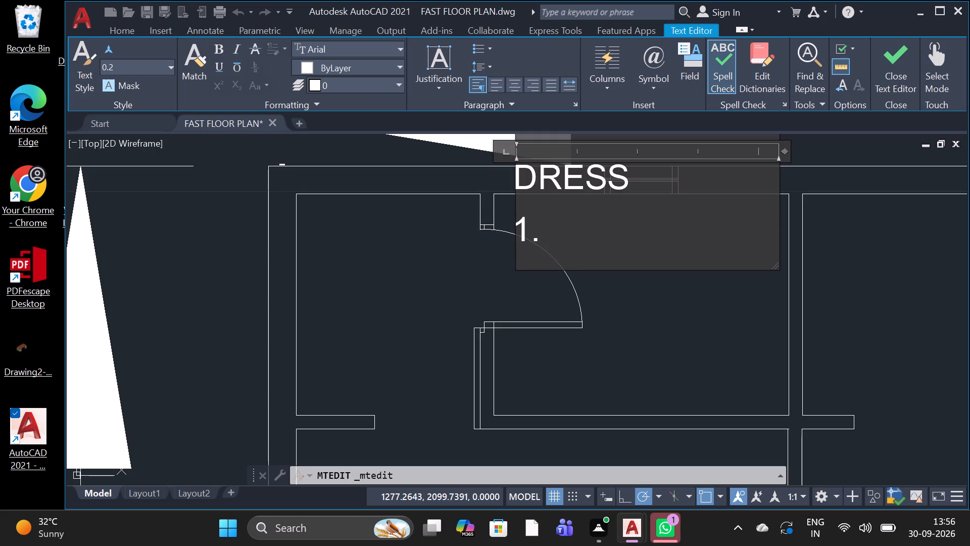
pyautogui.write('52')
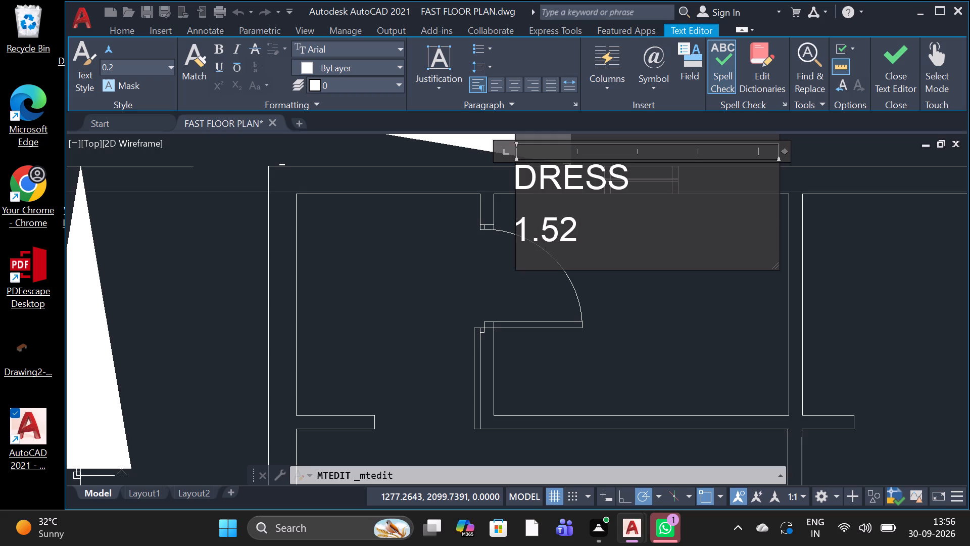
pyautogui.write('MX')
pyautogui.press('1')
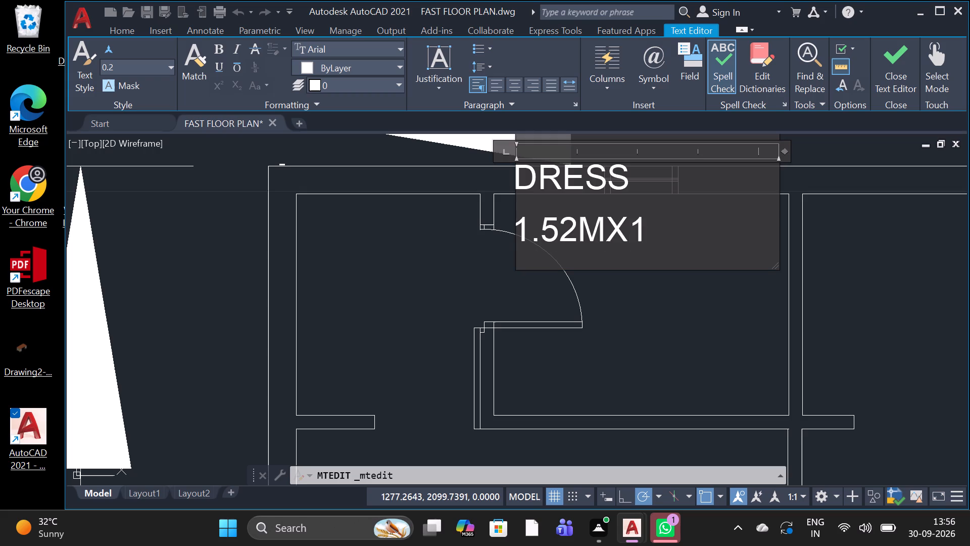
pyautogui.press('.')
pyautogui.write('83')
pyautogui.press('m')
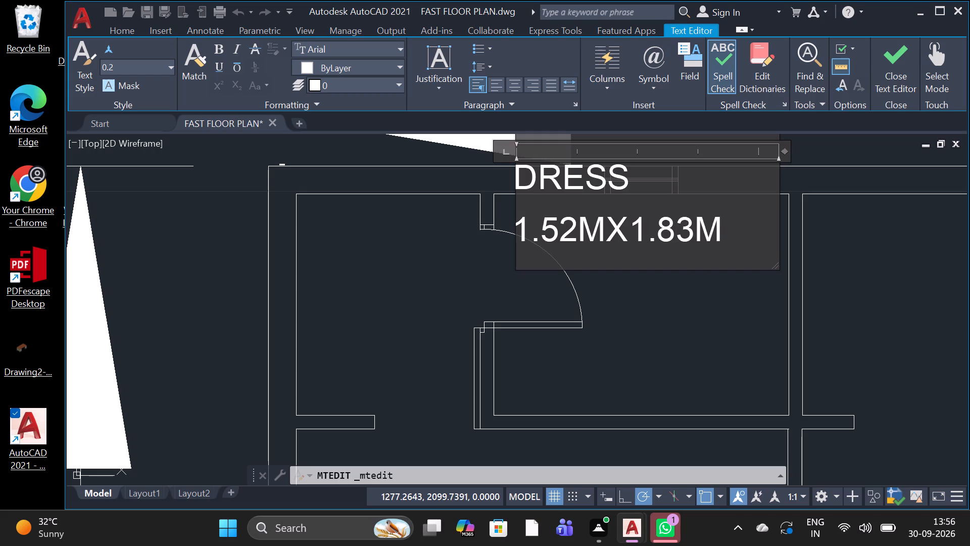
pyautogui.click(692, 344)
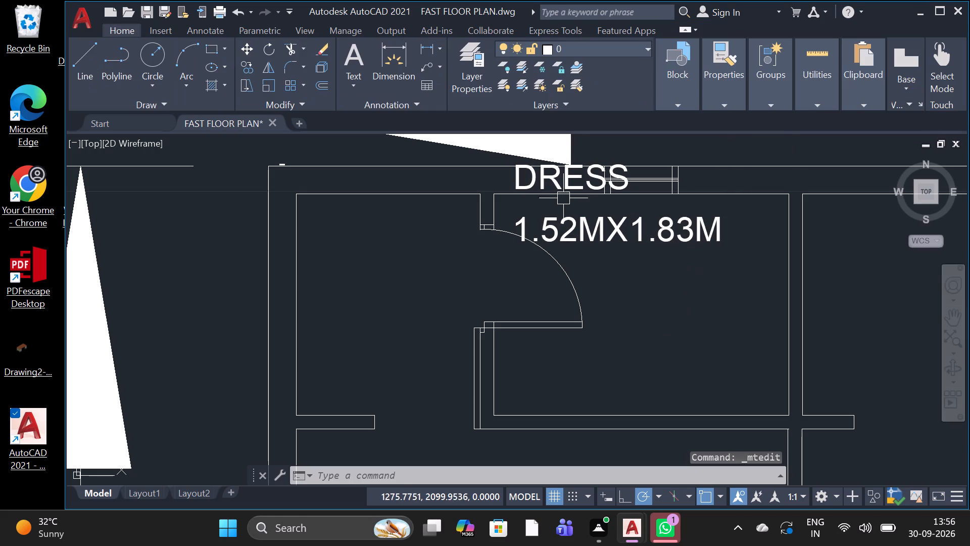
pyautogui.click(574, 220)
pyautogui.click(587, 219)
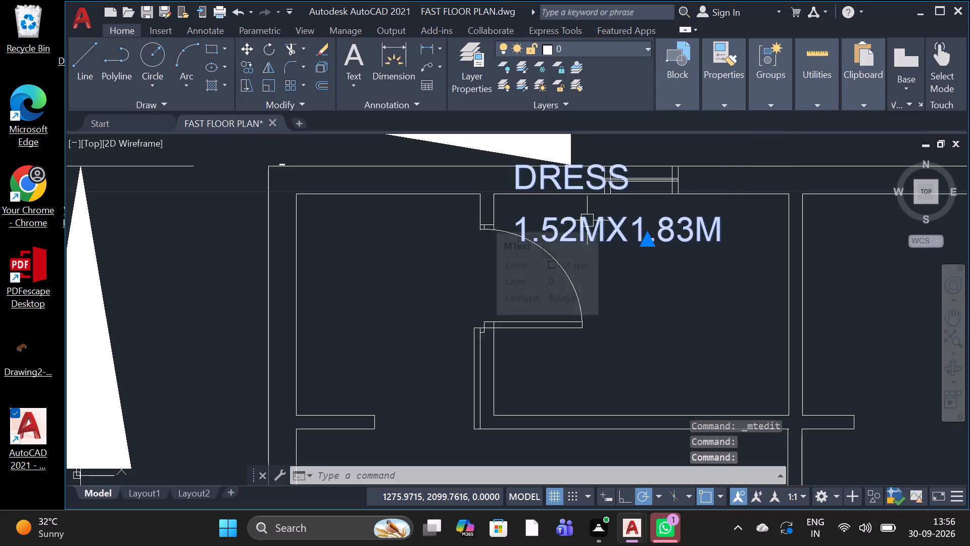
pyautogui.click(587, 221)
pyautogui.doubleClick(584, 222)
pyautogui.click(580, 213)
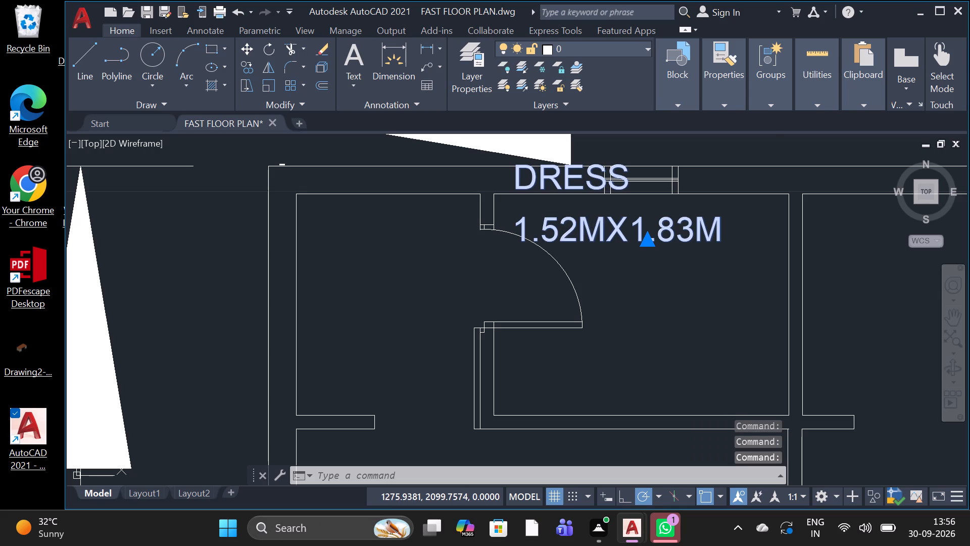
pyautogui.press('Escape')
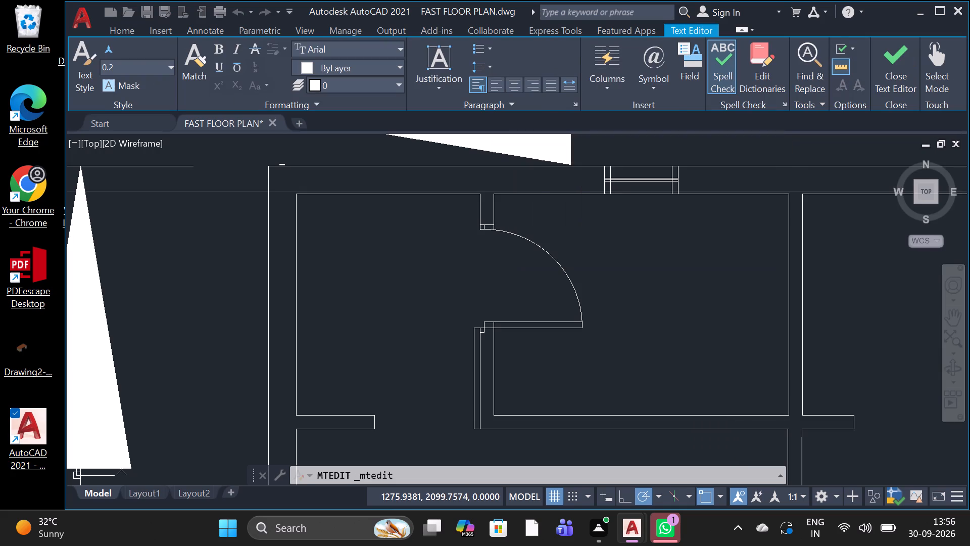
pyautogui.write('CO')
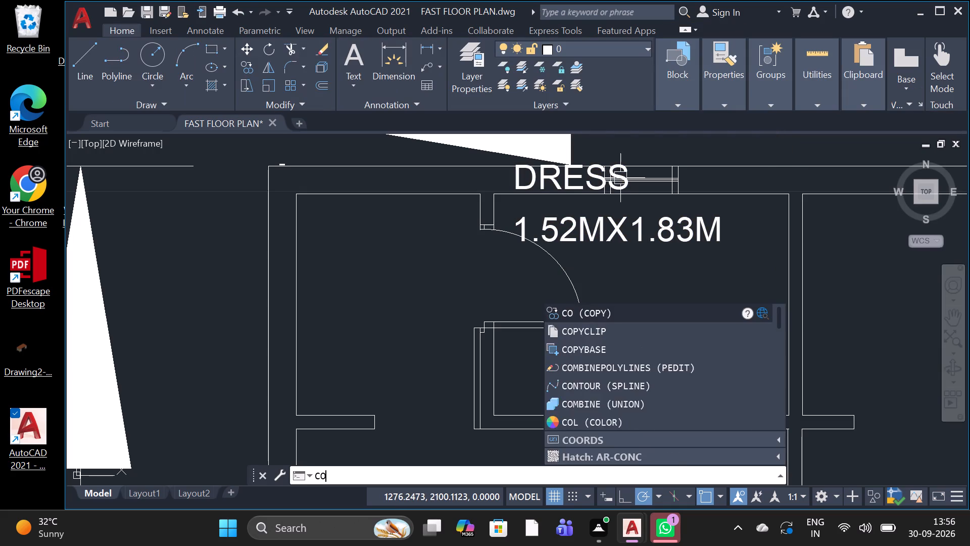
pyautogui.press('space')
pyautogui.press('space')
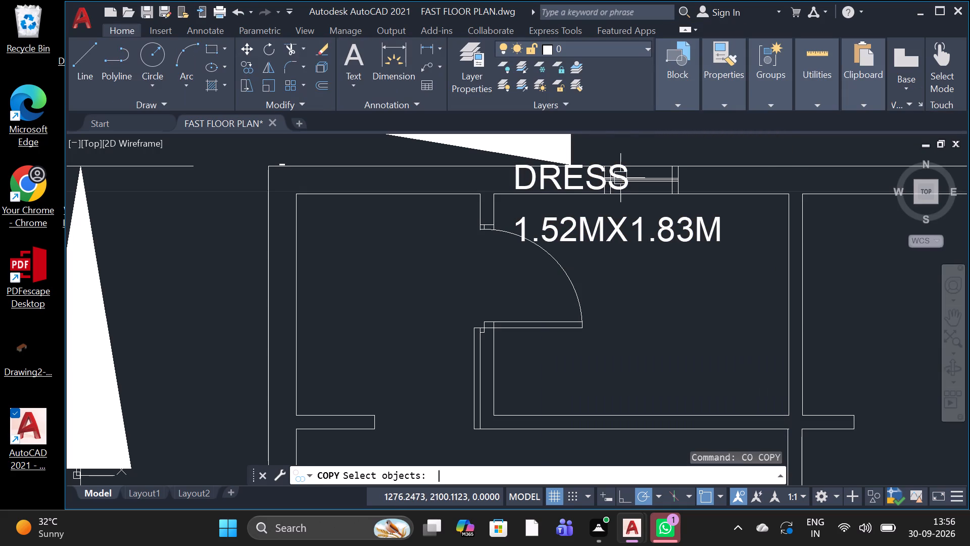
# Move the DRESS label by its insertion point to the inner upper-left corner of the plan's top-left room.
pyautogui.click(708, 223)
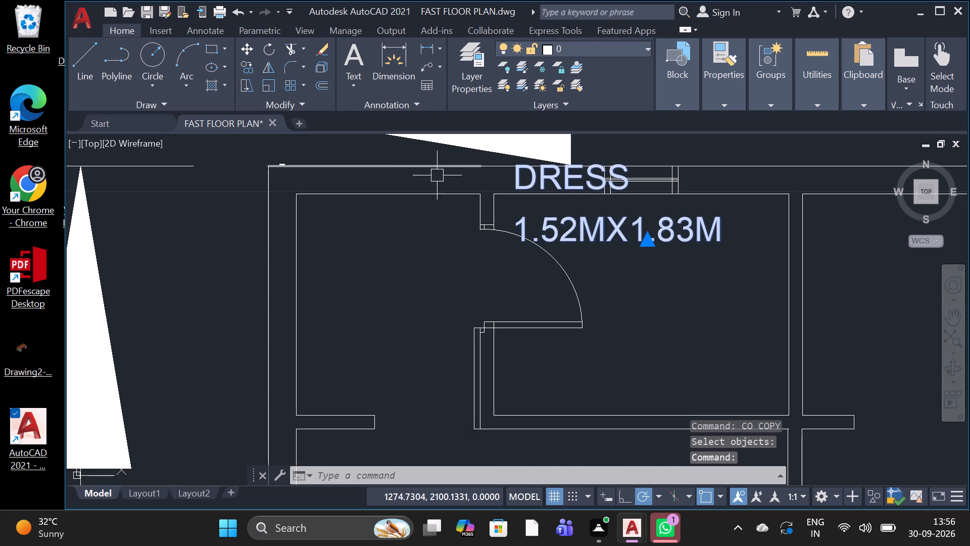
pyautogui.scroll(-2, 588, 272)
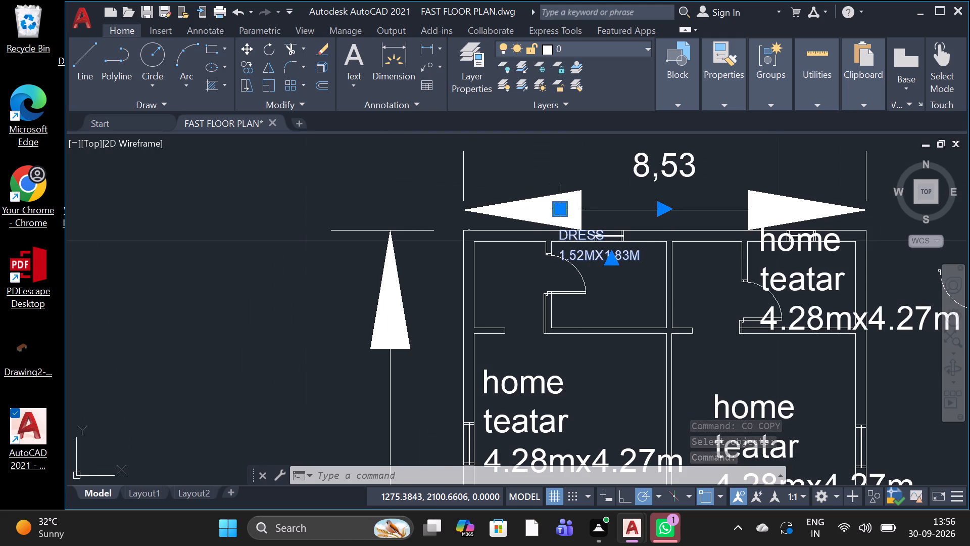
pyautogui.click(563, 210)
pyautogui.click(563, 215)
pyautogui.click(558, 219)
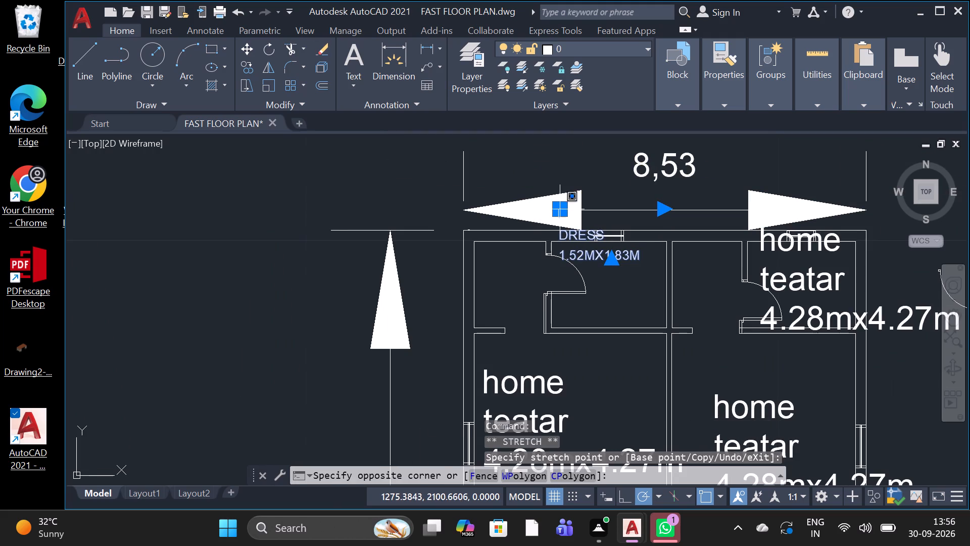
pyautogui.click(558, 219)
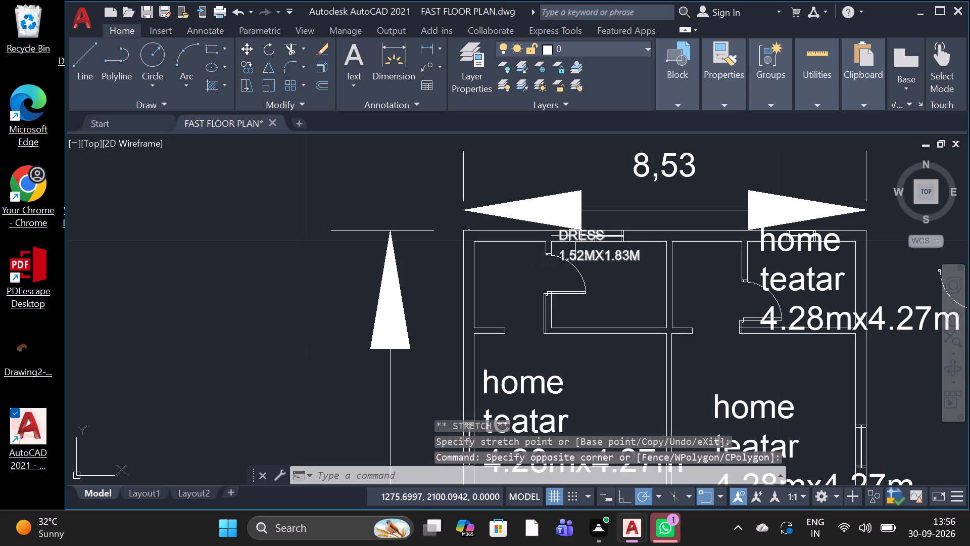
pyautogui.click(575, 236)
pyautogui.click(557, 213)
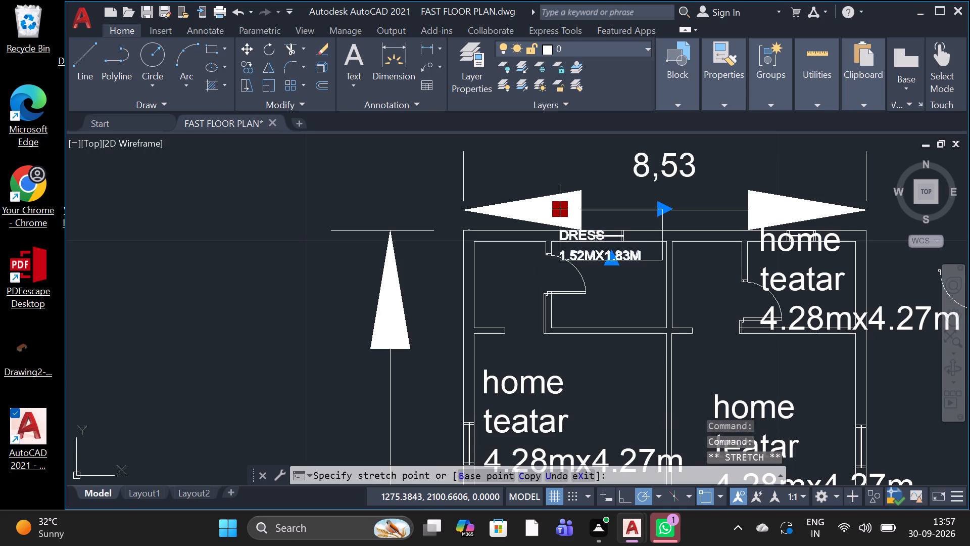
pyautogui.click(478, 244)
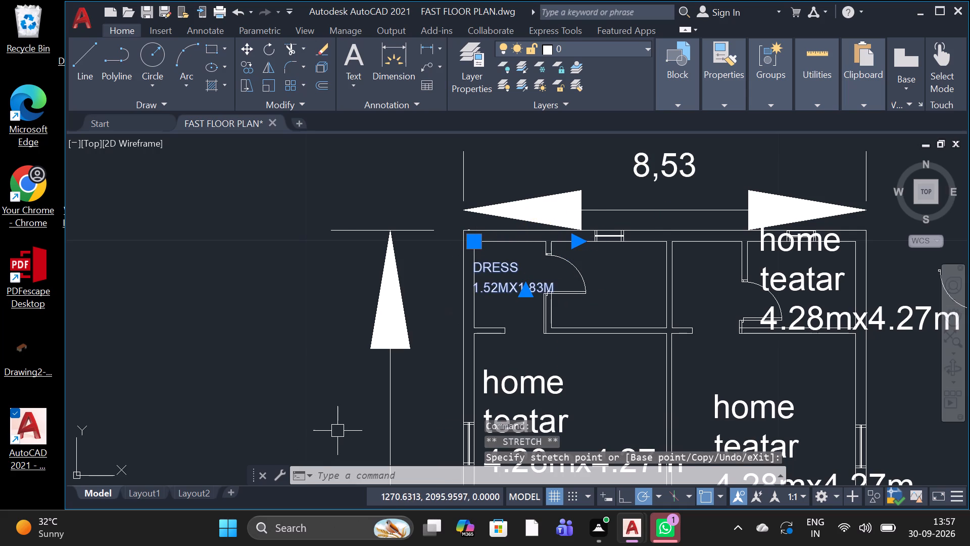
pyautogui.press('Escape')
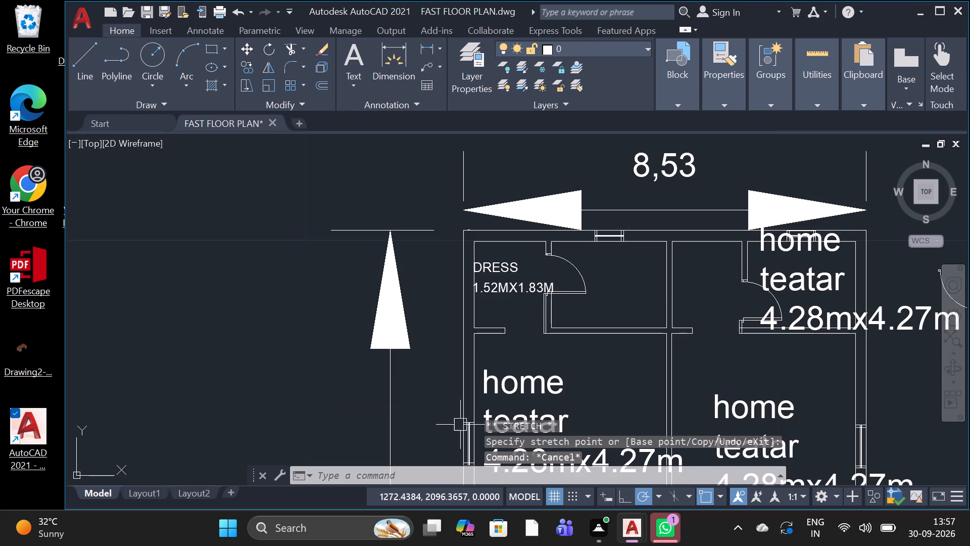
# Copy the "DRESS 1.52MX1.83M" label from the plan's top-left room into the three other rooms along the top row.
pyautogui.click(514, 284)
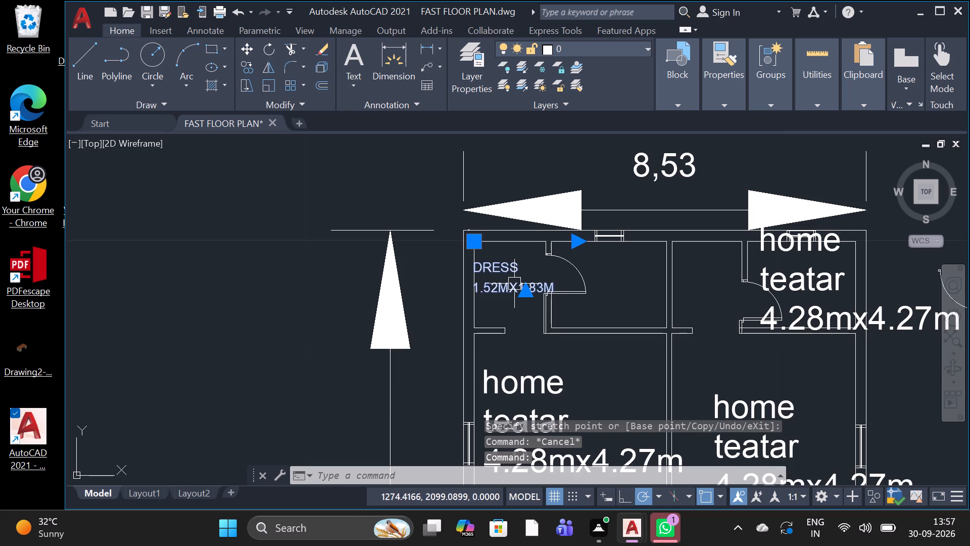
pyautogui.press('Escape')
pyautogui.write('CO')
pyautogui.press('space')
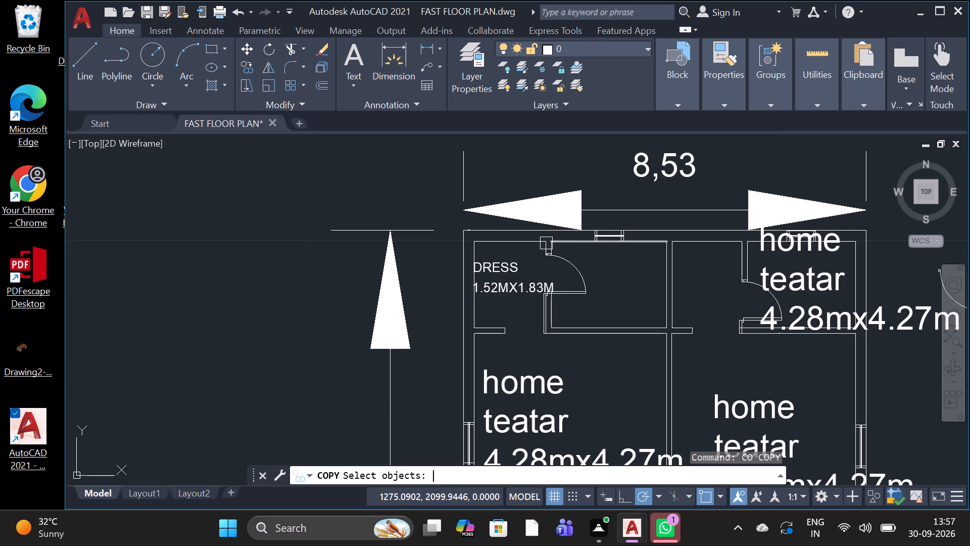
pyautogui.click(499, 264)
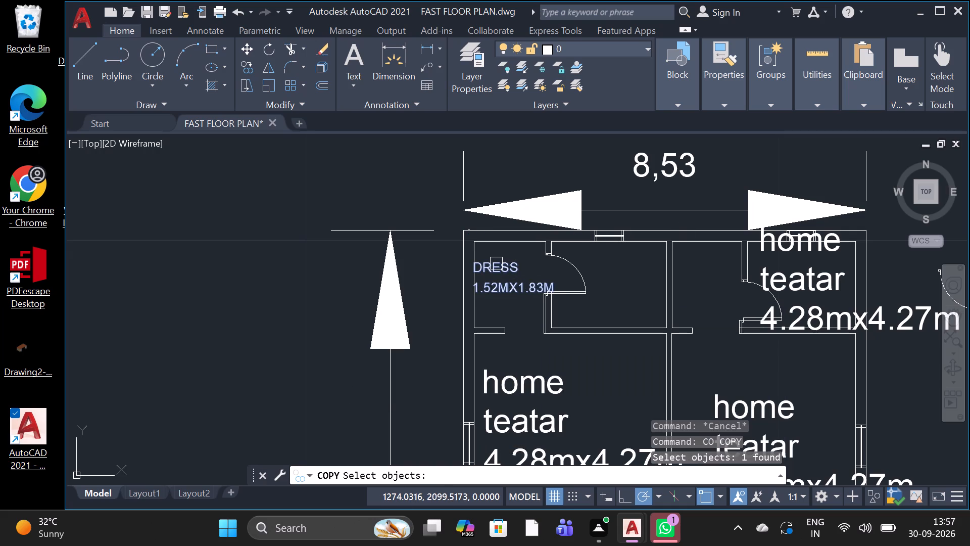
pyautogui.press('space')
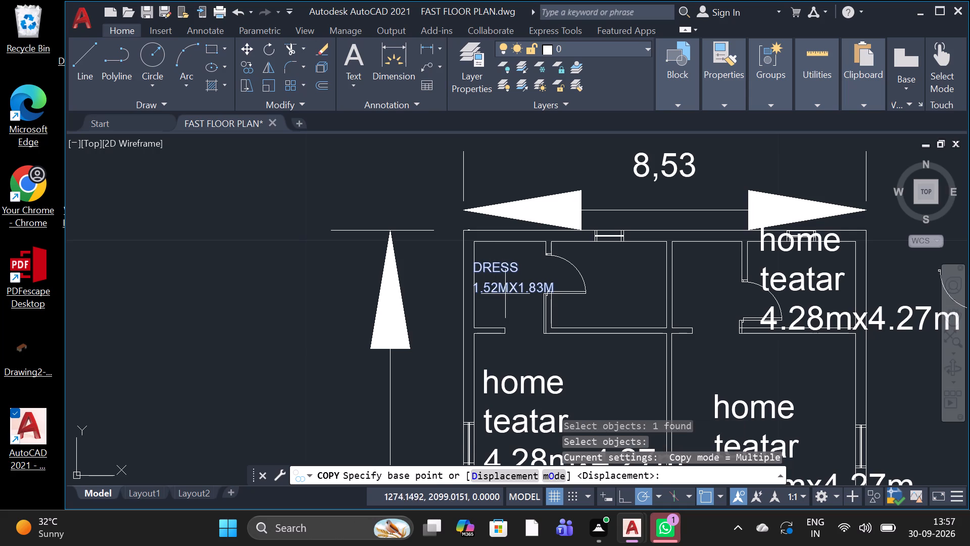
pyautogui.click(506, 282)
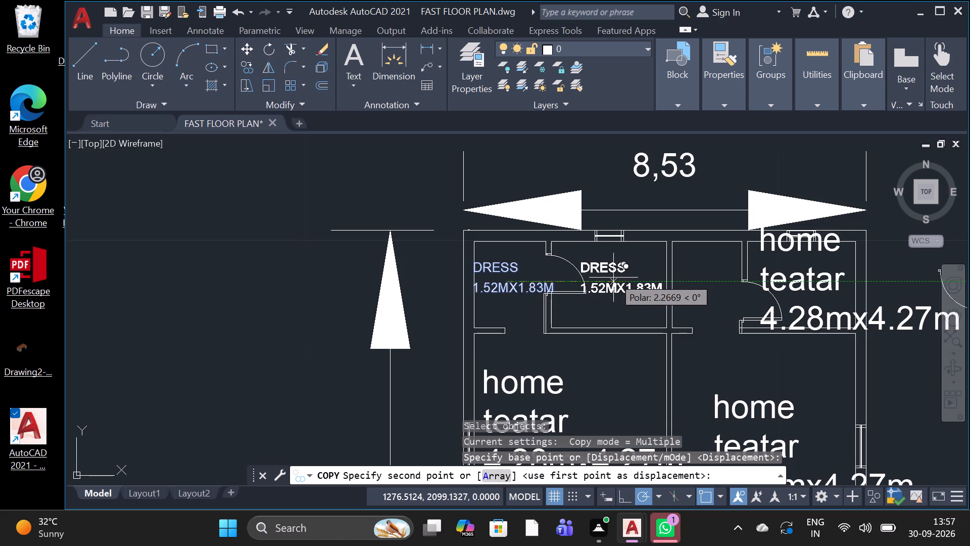
pyautogui.click(613, 277)
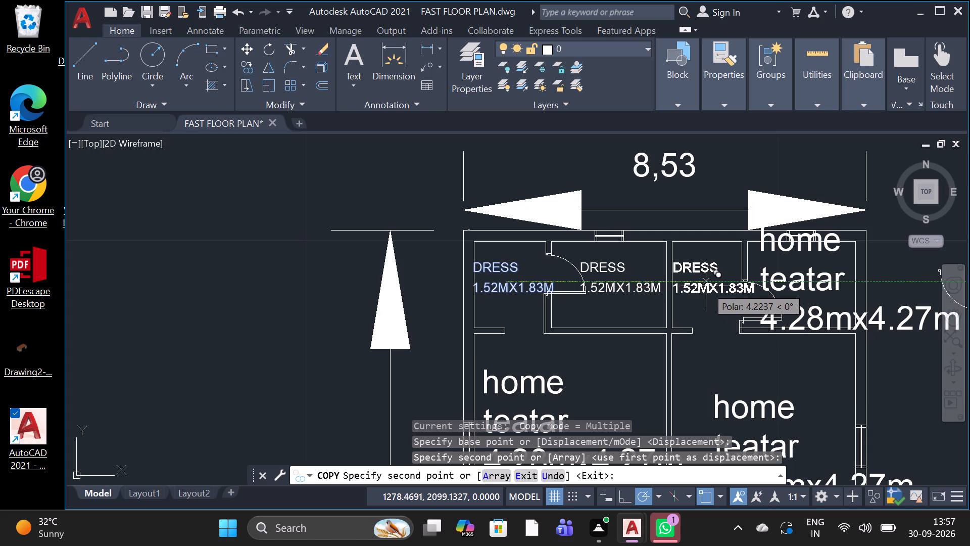
pyautogui.click(706, 286)
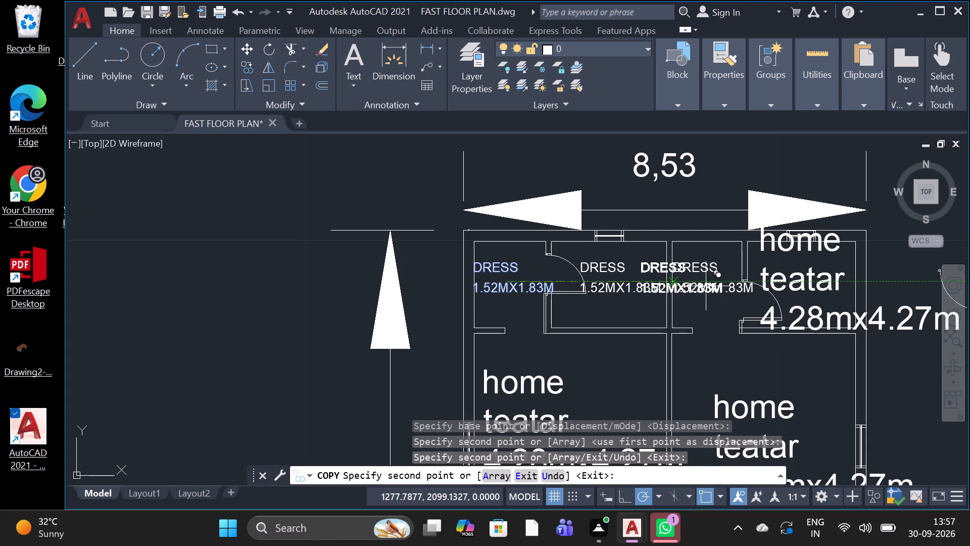
pyautogui.click(814, 286)
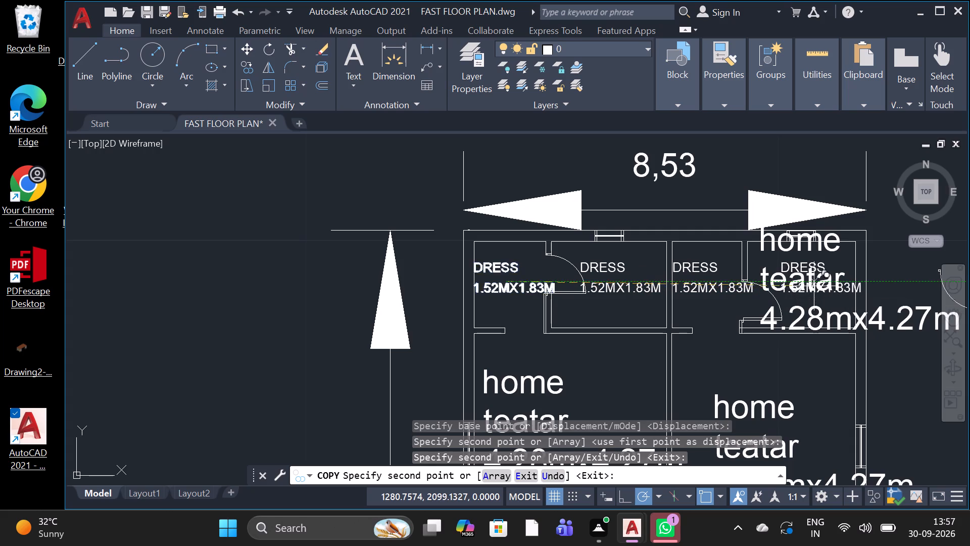
# Place further copies of the DRESS label in the two large rooms directly below the top row.
pyautogui.scroll(-2, 690, 366)
pyautogui.scroll(4, 703, 382)
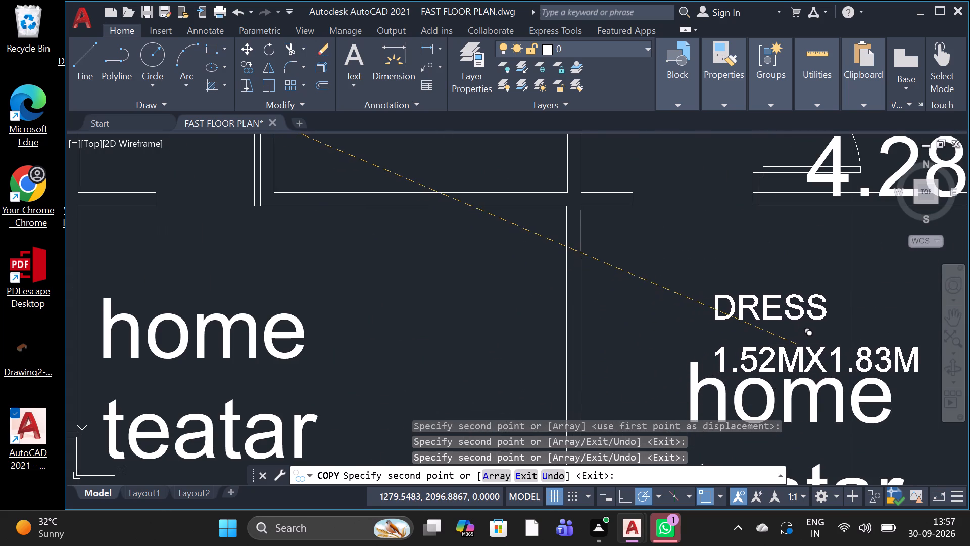
pyautogui.scroll(-2, 797, 344)
pyautogui.click(809, 383)
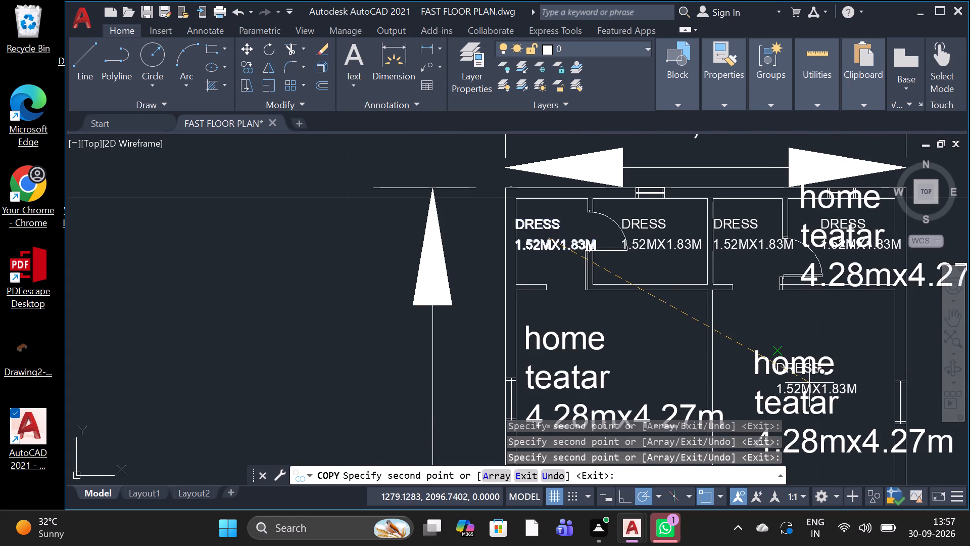
pyautogui.scroll(-1, 670, 368)
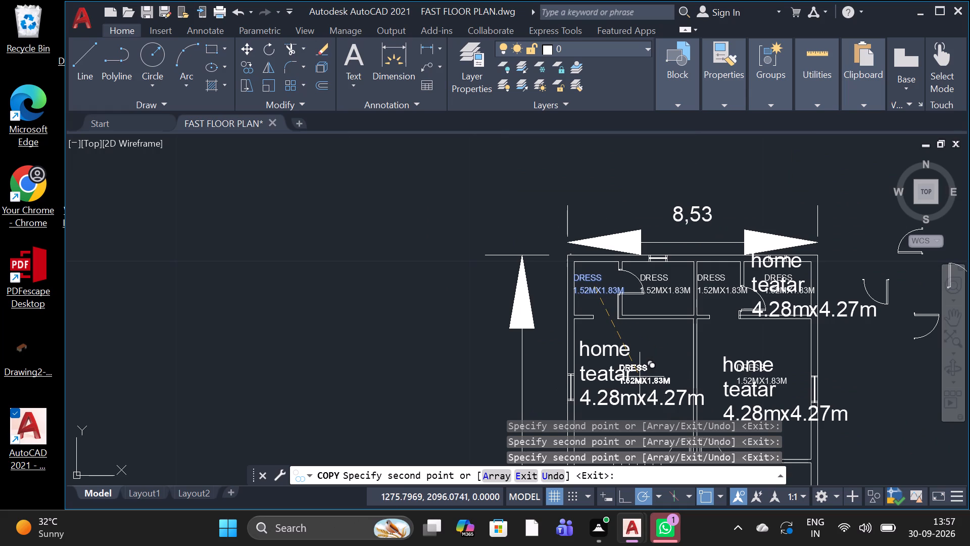
pyautogui.click(645, 370)
# Place DRESS label copies in the hall beside the stairs, the small lower-left room and the large bottom room, and end copying.
pyautogui.scroll(-2, 658, 369)
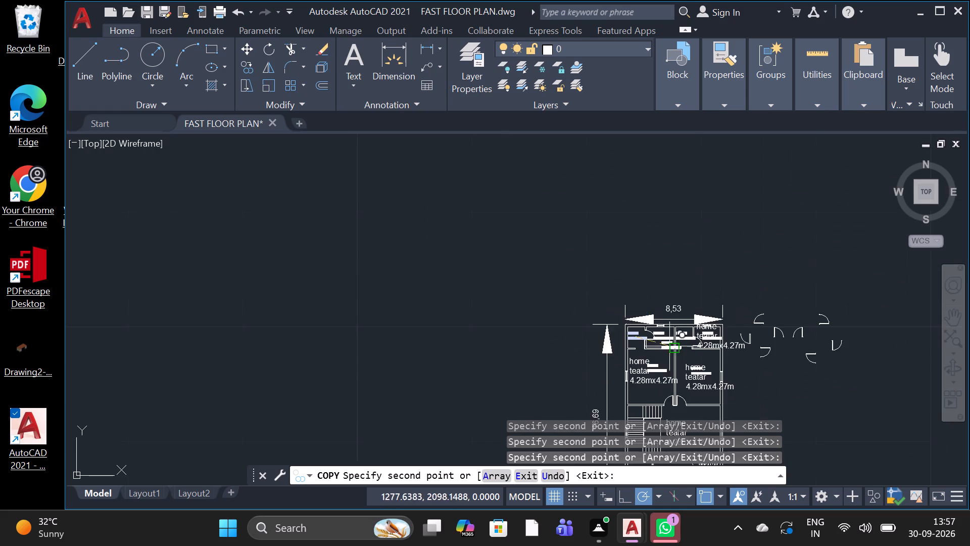
pyautogui.scroll(-2, 669, 345)
pyautogui.scroll(5, 668, 402)
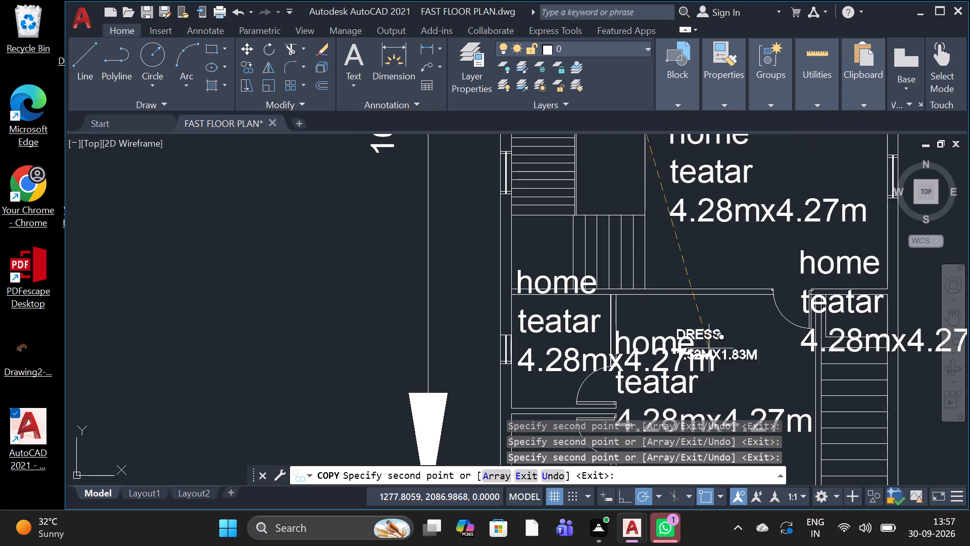
pyautogui.scroll(-2, 752, 248)
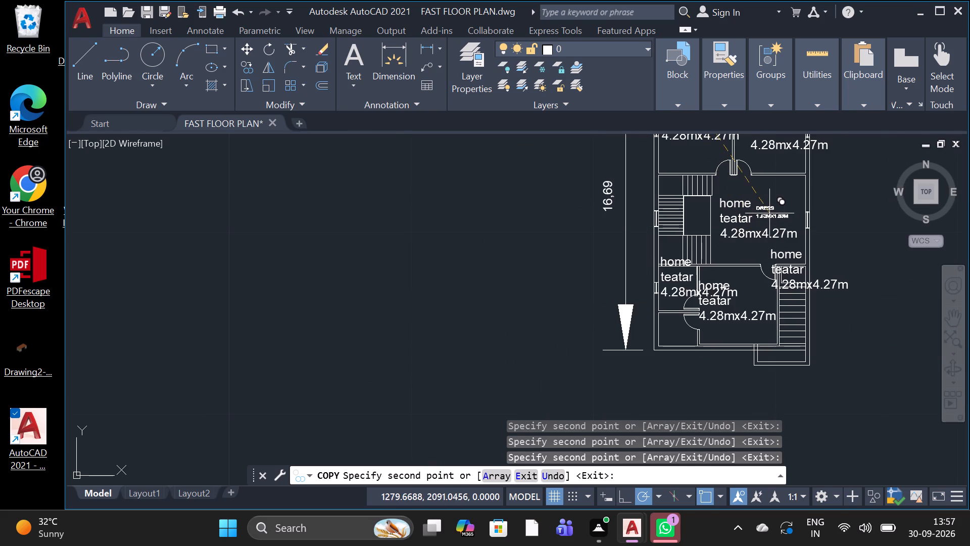
pyautogui.click(769, 213)
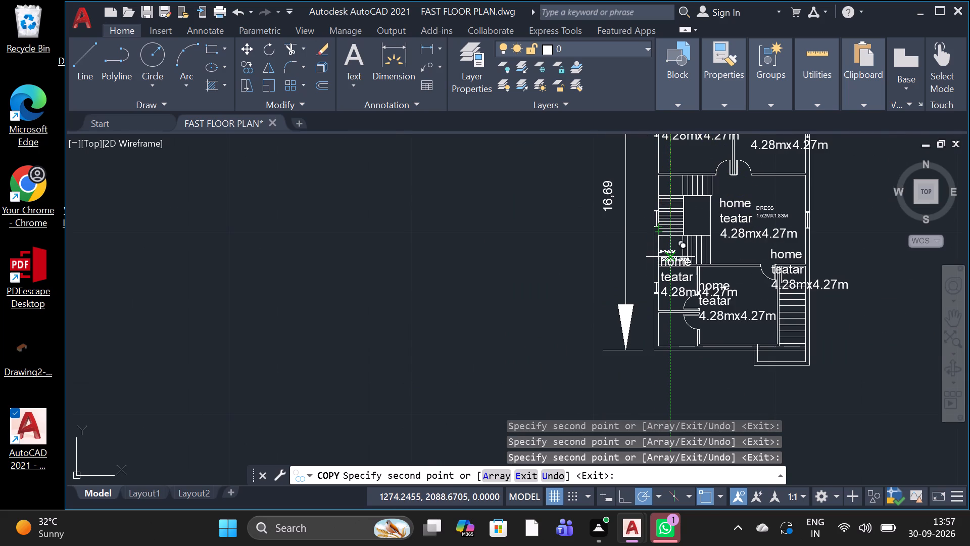
pyautogui.scroll(4, 670, 280)
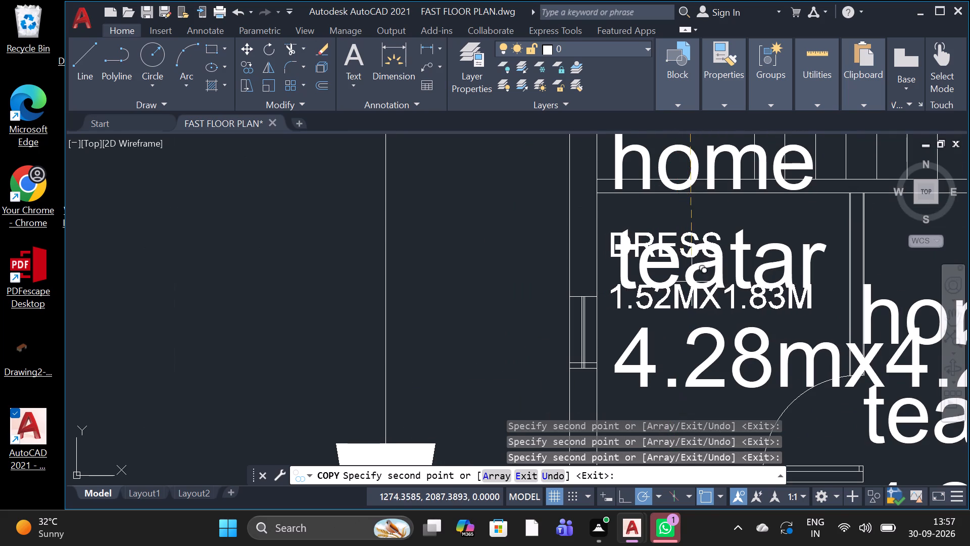
pyautogui.click(727, 301)
pyautogui.scroll(-3, 731, 293)
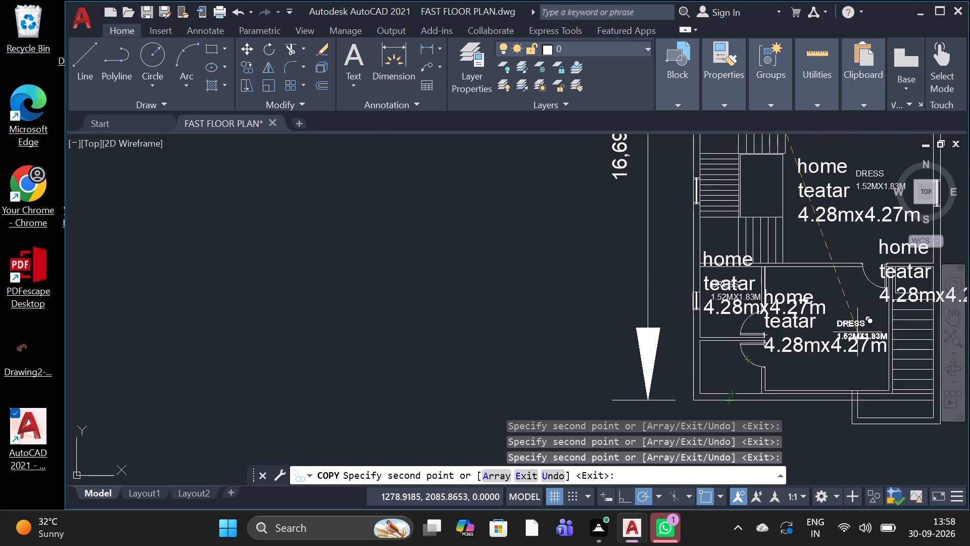
pyautogui.click(845, 318)
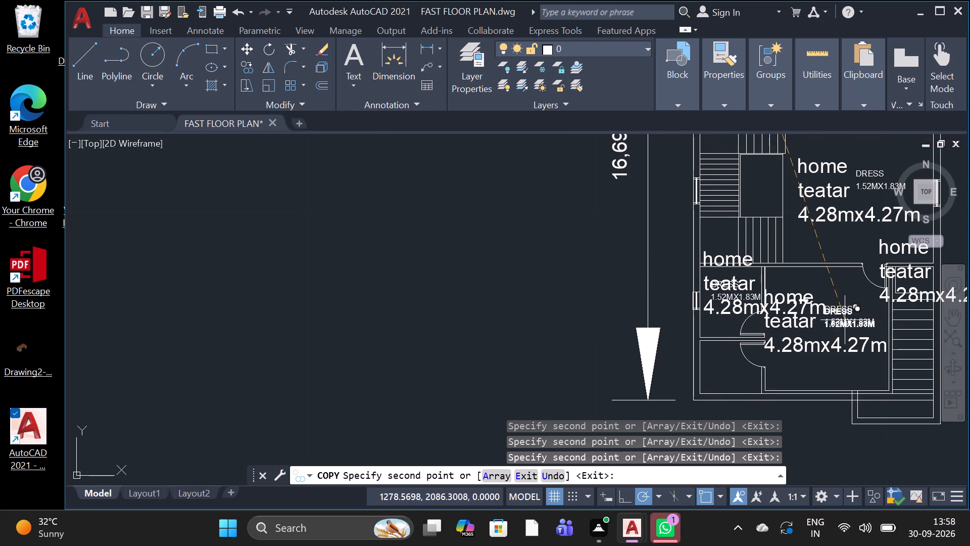
pyautogui.scroll(-2, 845, 323)
pyautogui.scroll(1, 874, 280)
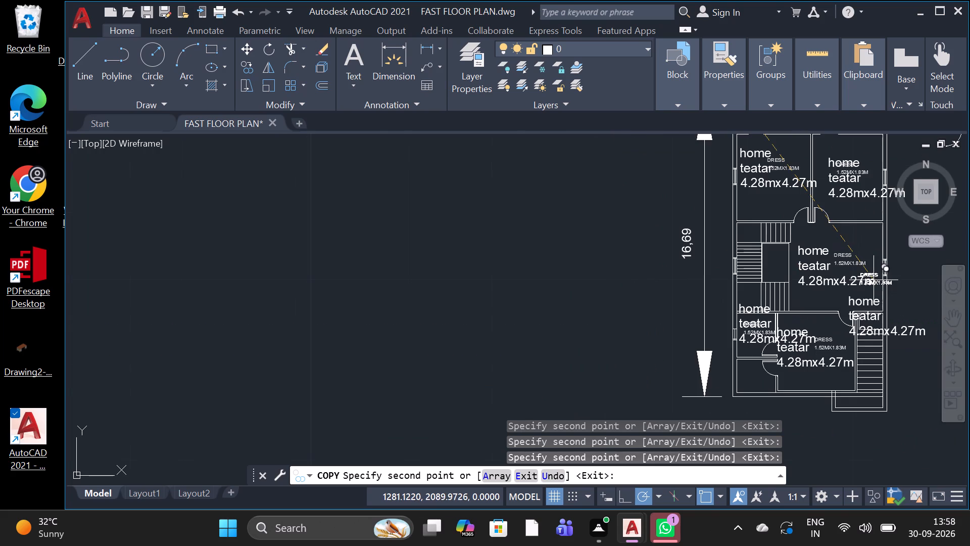
pyautogui.press('Escape')
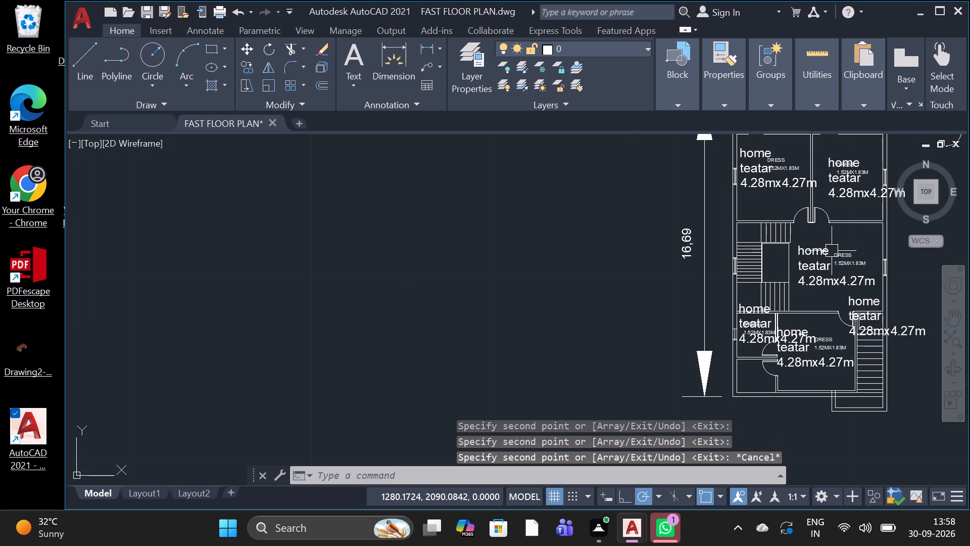
# Erase the "home teatar" labels in the hall, large bottom room and small lower-left room, plus the small room's DRESS copy.
pyautogui.click(817, 272)
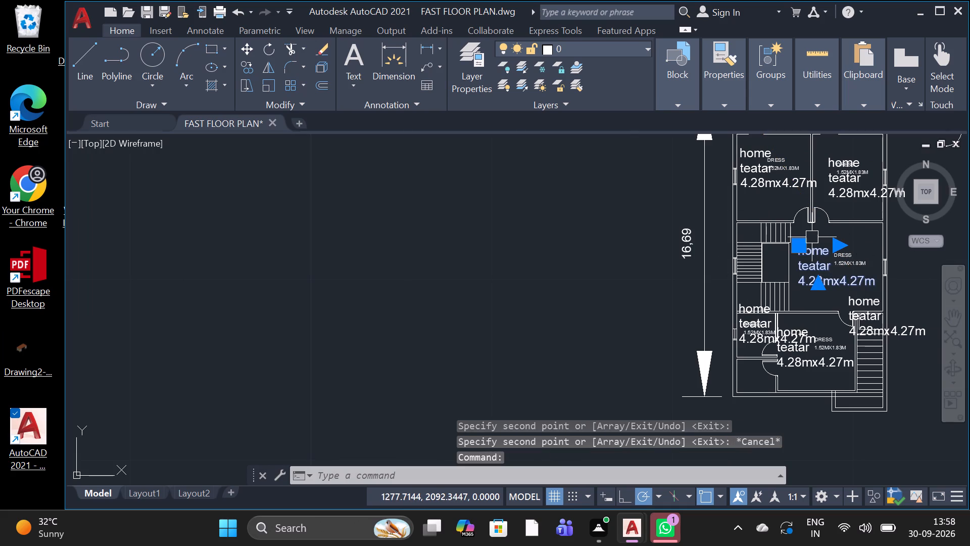
pyautogui.press('Delete')
pyautogui.click(801, 351)
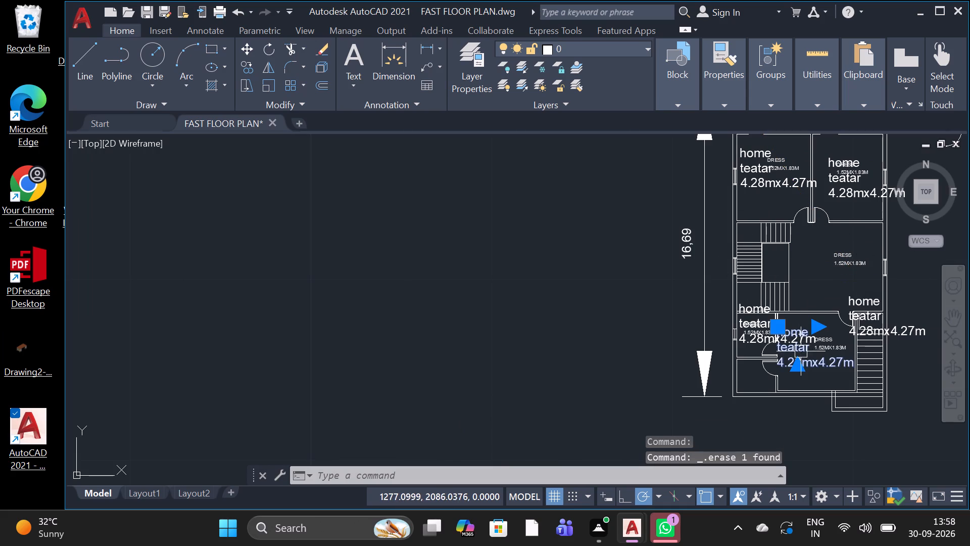
pyautogui.press('Delete')
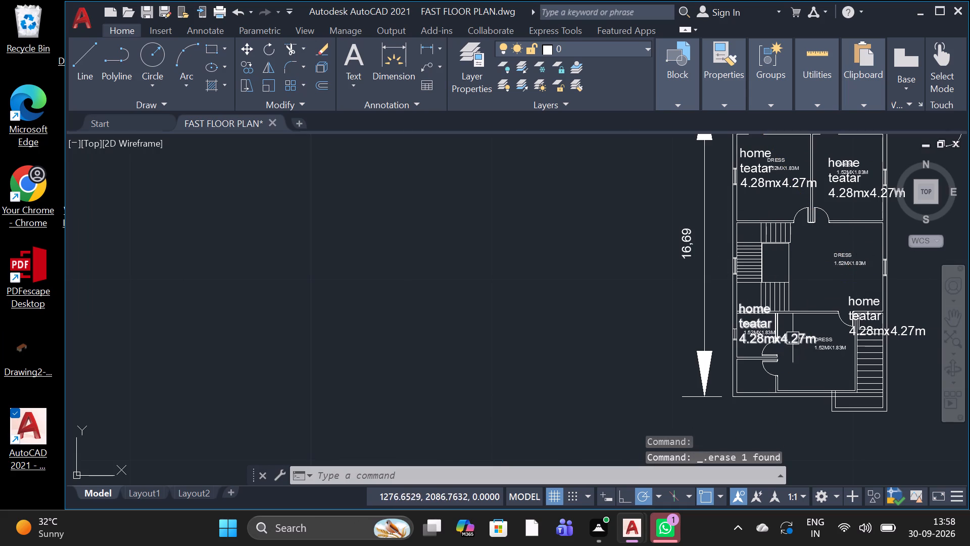
pyautogui.click(769, 329)
pyautogui.press('Delete')
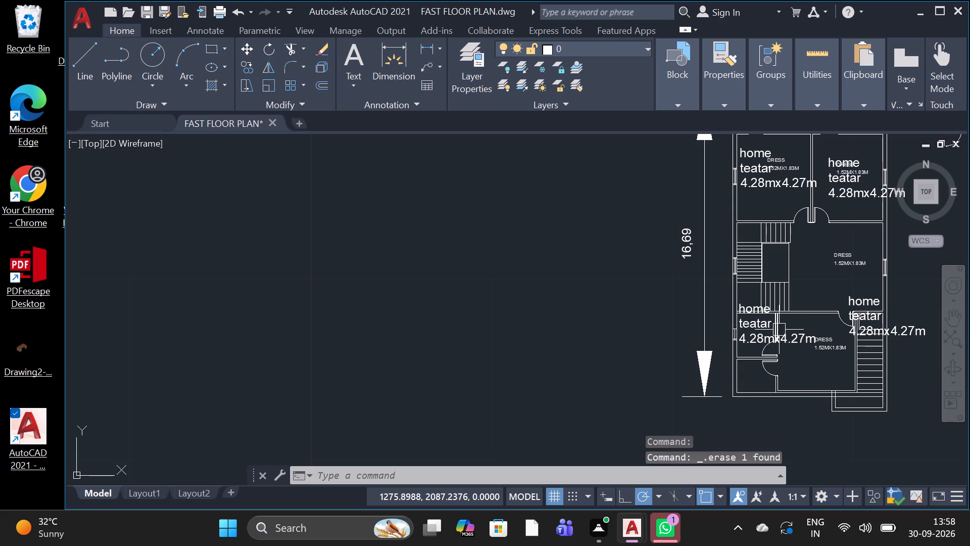
pyautogui.click(768, 335)
pyautogui.press('Delete')
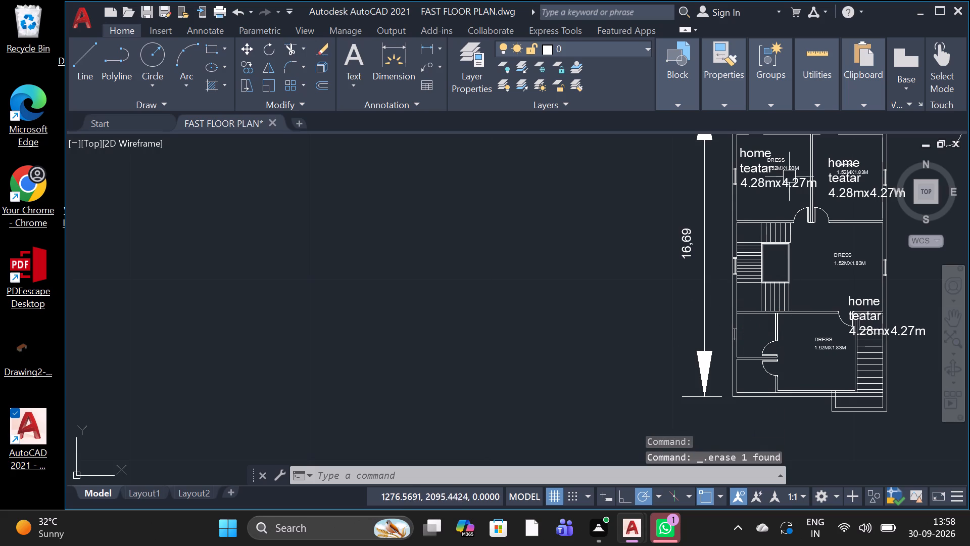
# Erase the "home teatar" labels in both large upper rooms and at the lower-right staircase, plus the upper-right large room's DRESS copy.
pyautogui.click(762, 179)
pyautogui.press('Delete')
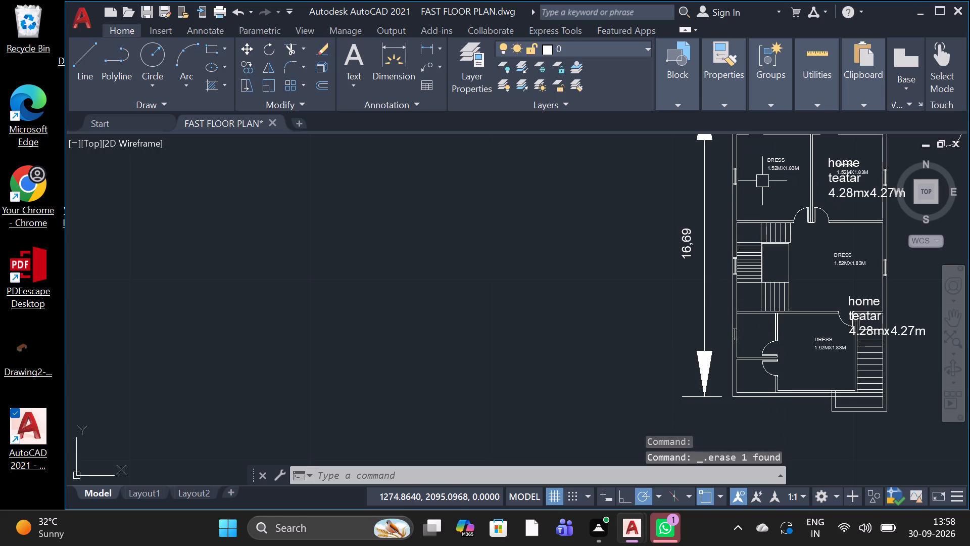
pyautogui.click(851, 167)
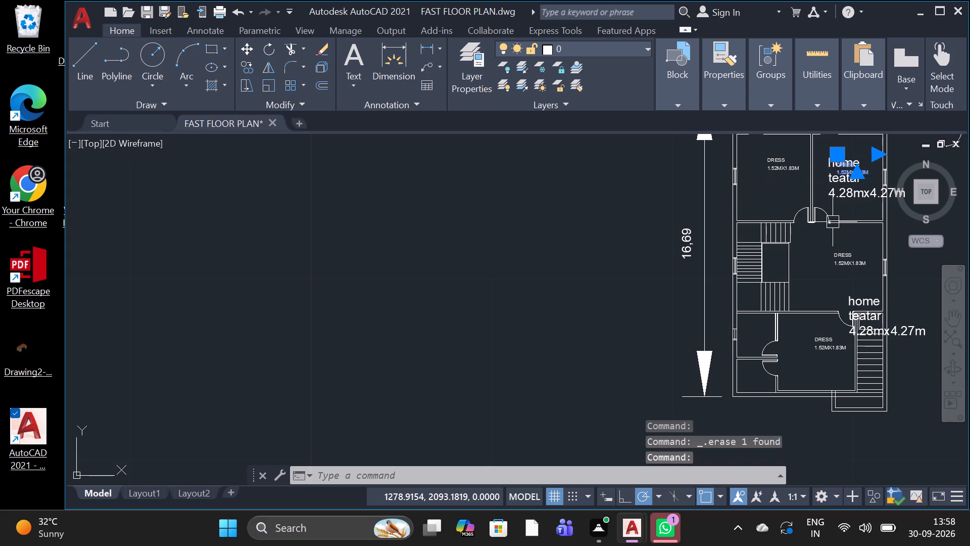
pyautogui.press('Delete')
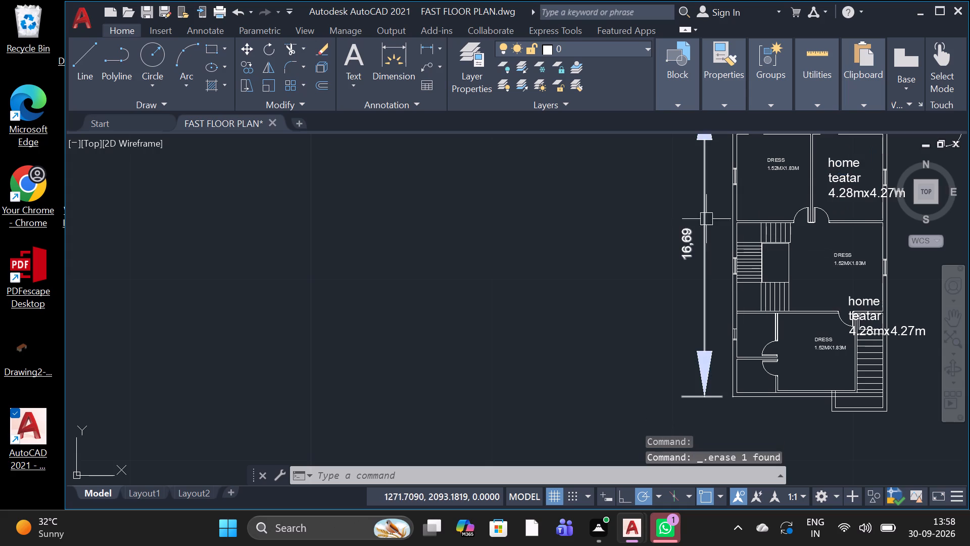
pyautogui.click(833, 162)
pyautogui.press('Delete')
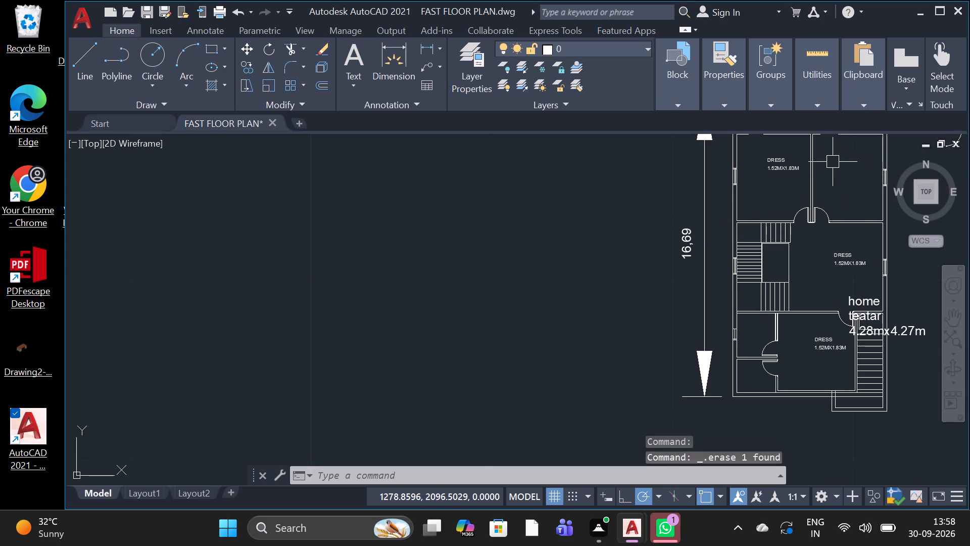
pyautogui.click(892, 317)
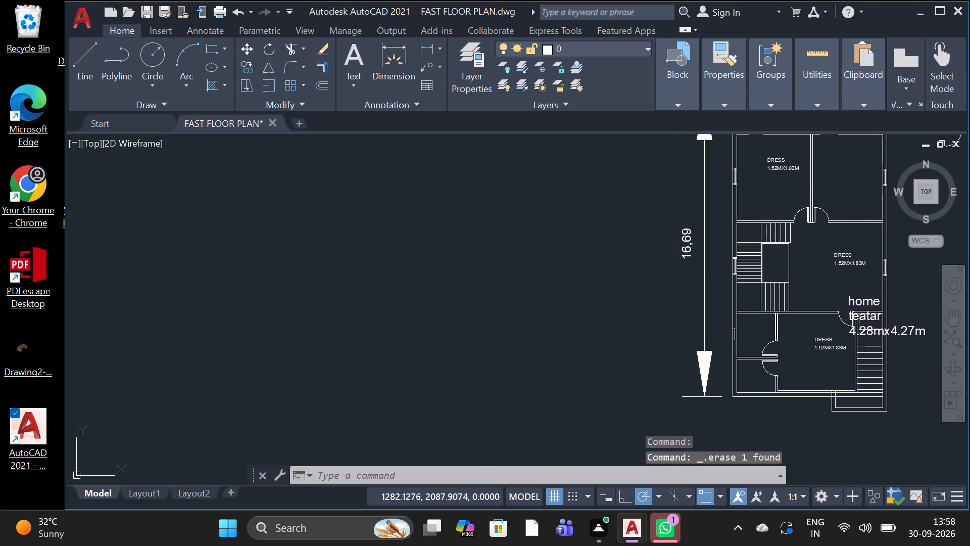
pyautogui.press('Delete')
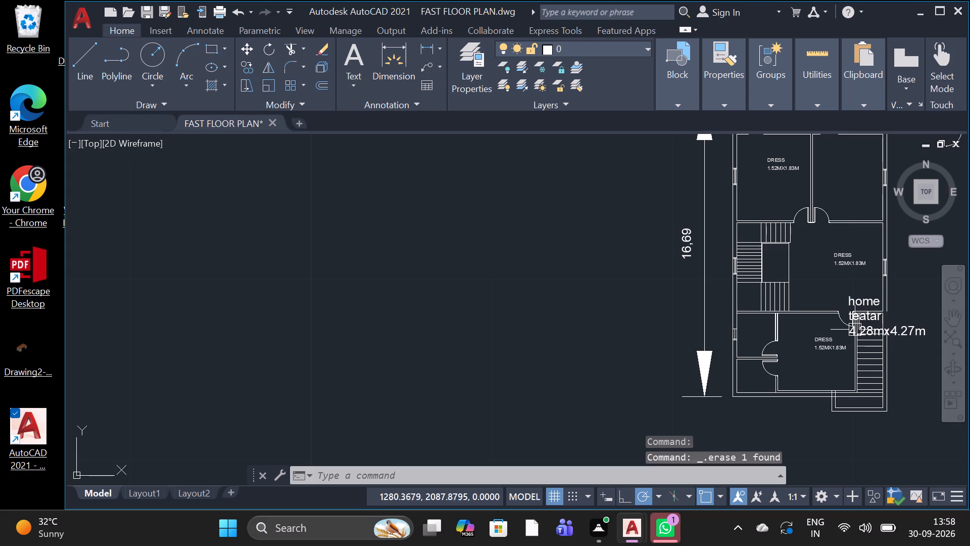
pyautogui.click(880, 306)
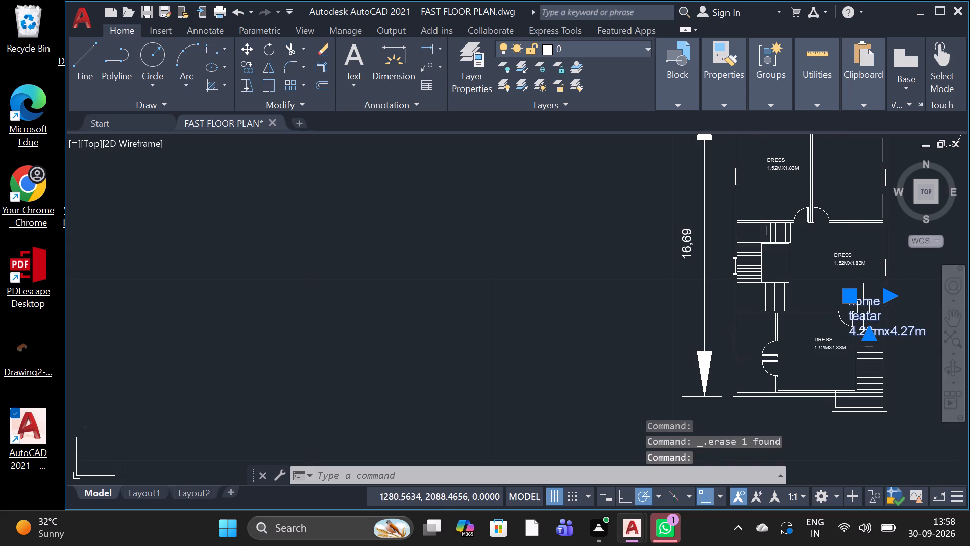
pyautogui.press('Delete')
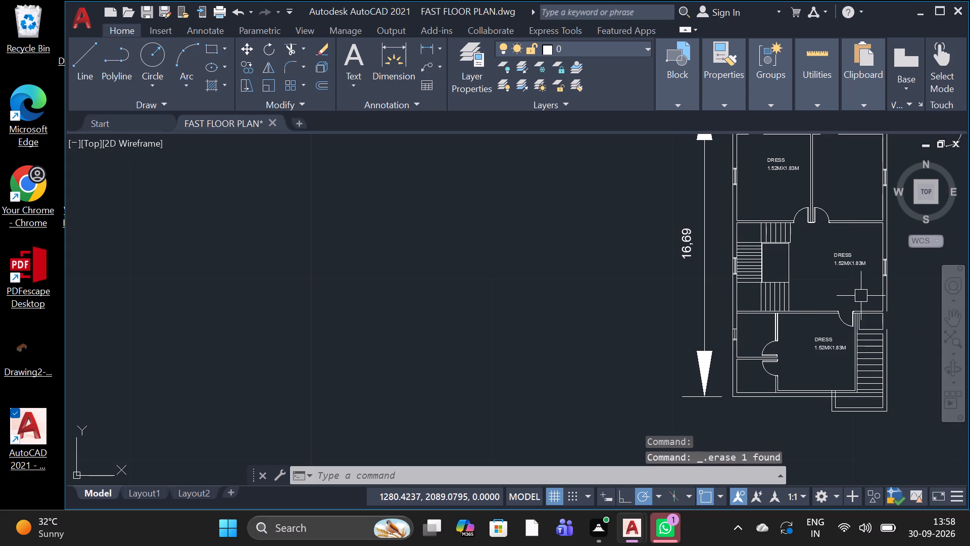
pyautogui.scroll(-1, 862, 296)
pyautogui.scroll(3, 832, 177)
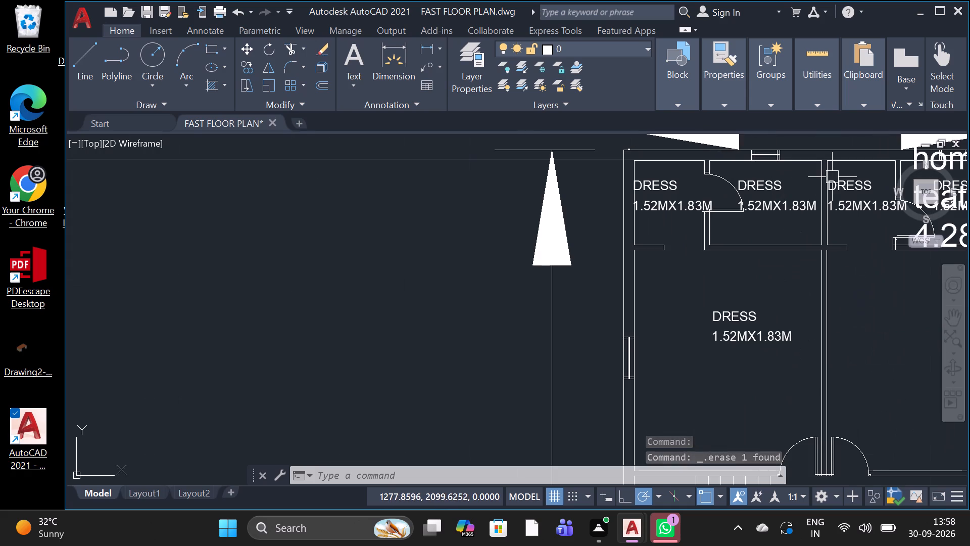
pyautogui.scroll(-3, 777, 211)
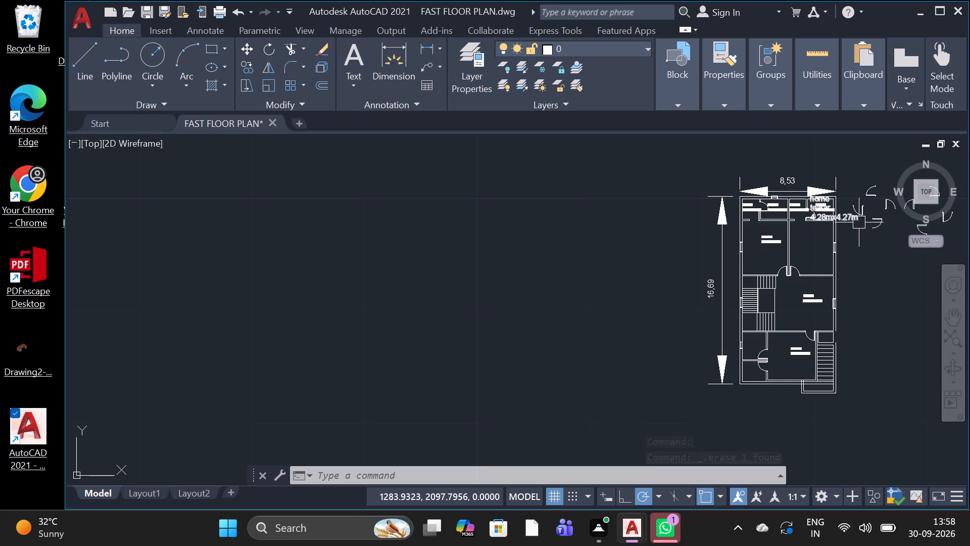
# Erase the remaining oversized "home teatar" label overlapping the rightmost small room in the top row.
pyautogui.scroll(4, 859, 216)
pyautogui.click(774, 227)
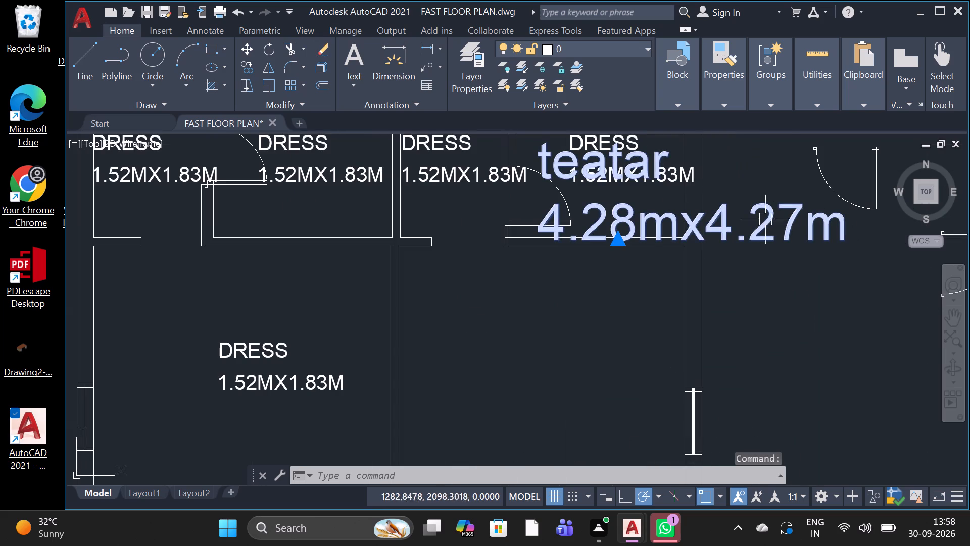
pyautogui.press('Delete')
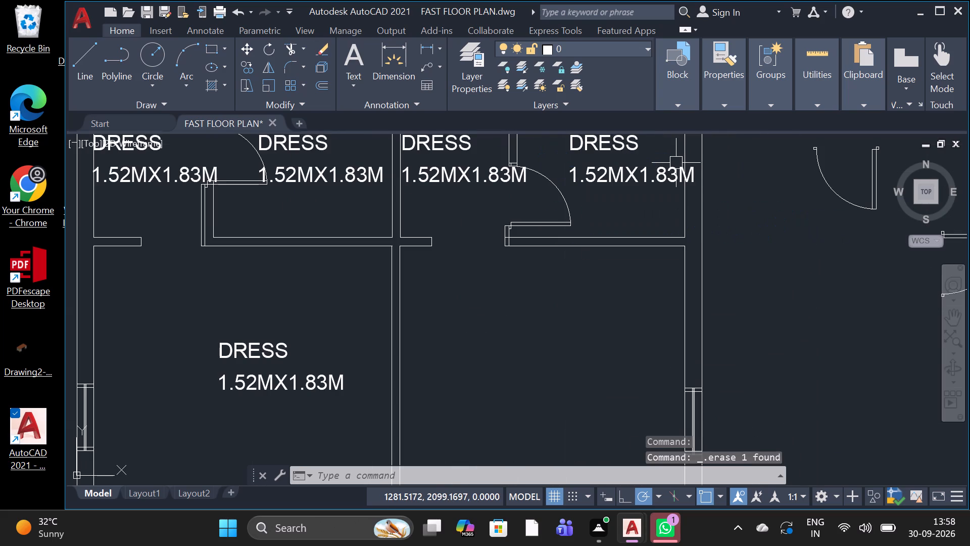
# Copy the DRESS label from the upper-left large room into the upper-right large room.
pyautogui.scroll(-4, 574, 195)
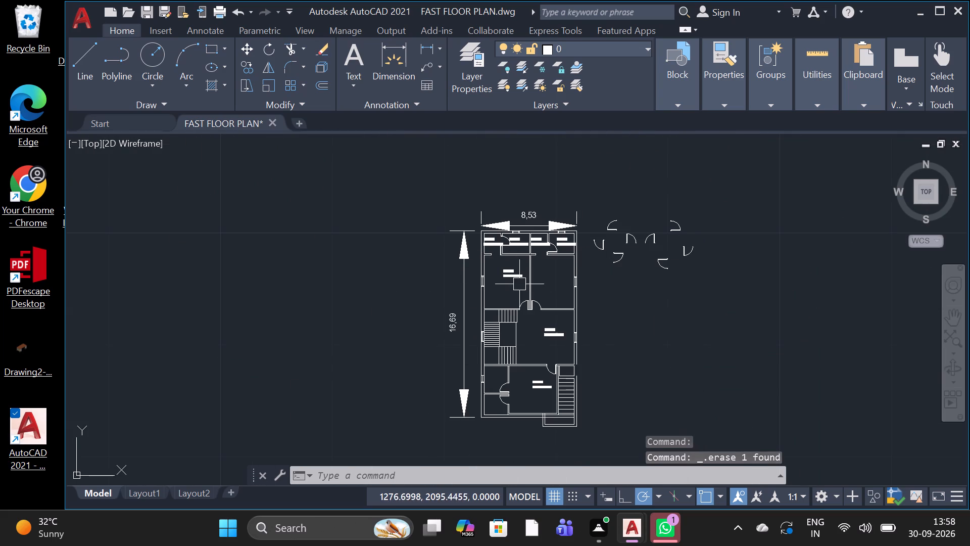
pyautogui.scroll(2, 519, 284)
pyautogui.write('CO')
pyautogui.press('space')
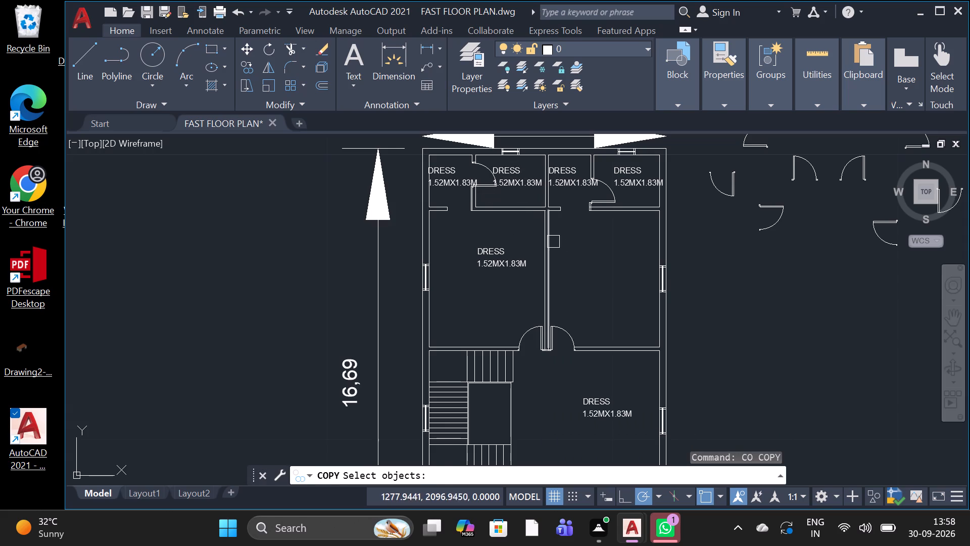
pyautogui.moveTo(513, 209); pyautogui.dragTo(520, 224)
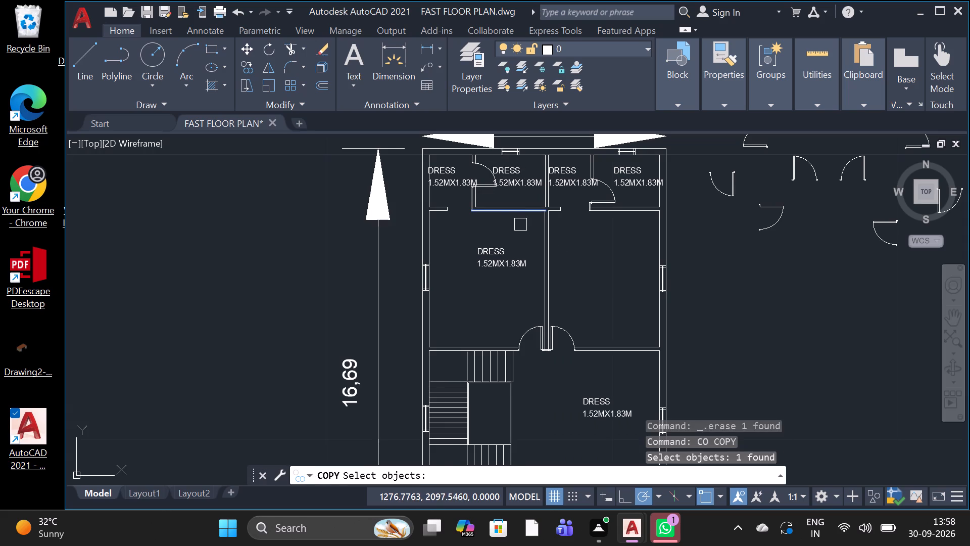
pyautogui.moveTo(520, 224); pyautogui.dragTo(535, 229)
pyautogui.moveTo(547, 236); pyautogui.dragTo(541, 233)
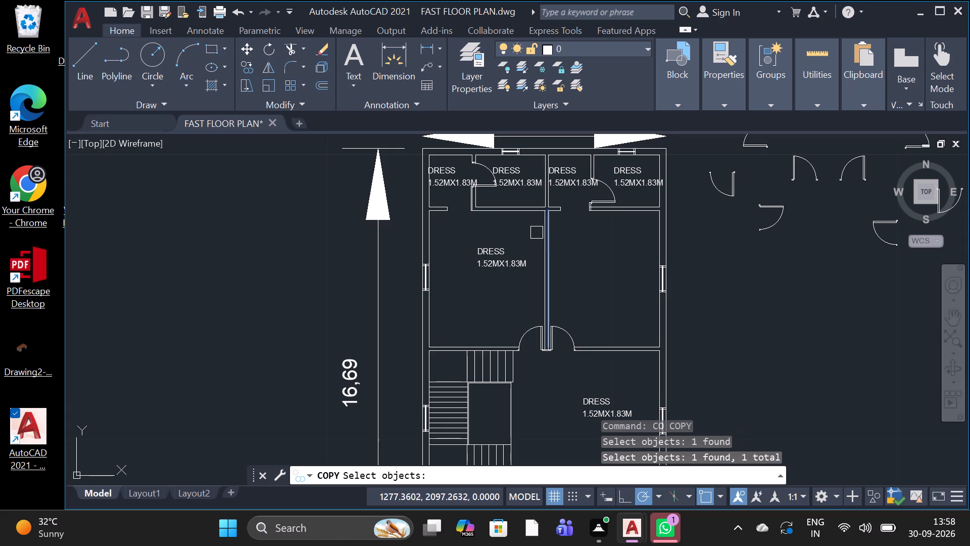
pyautogui.moveTo(535, 233); pyautogui.dragTo(528, 232)
pyautogui.click(472, 286)
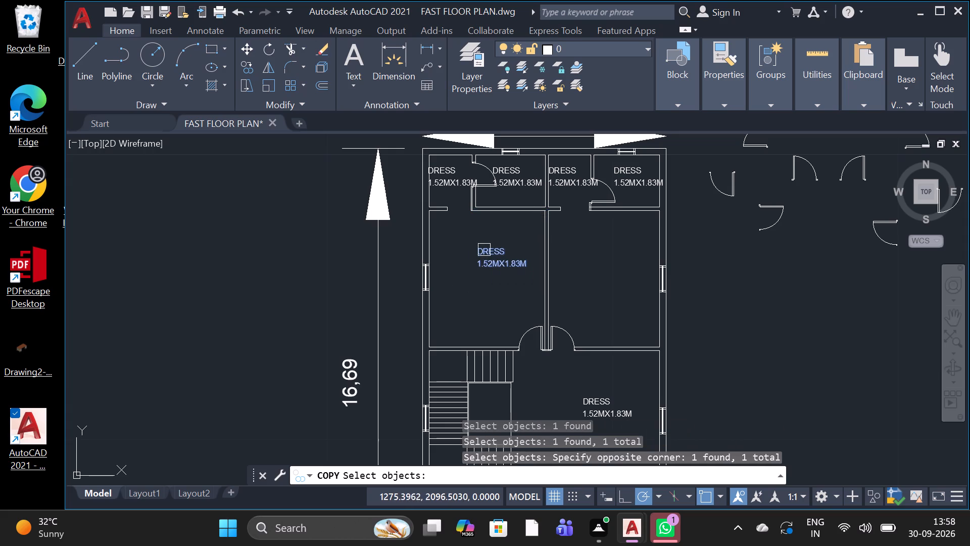
pyautogui.press('space')
pyautogui.click(489, 251)
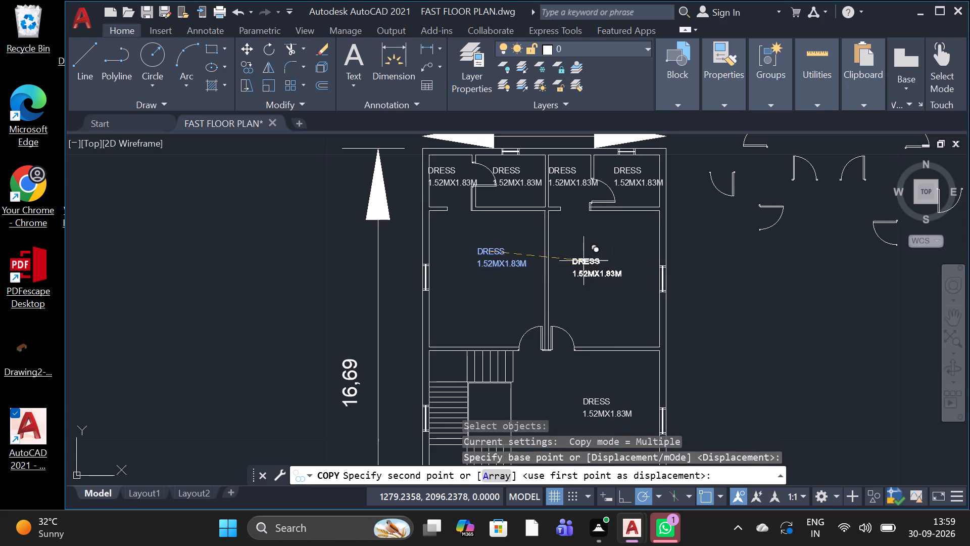
pyautogui.click(596, 259)
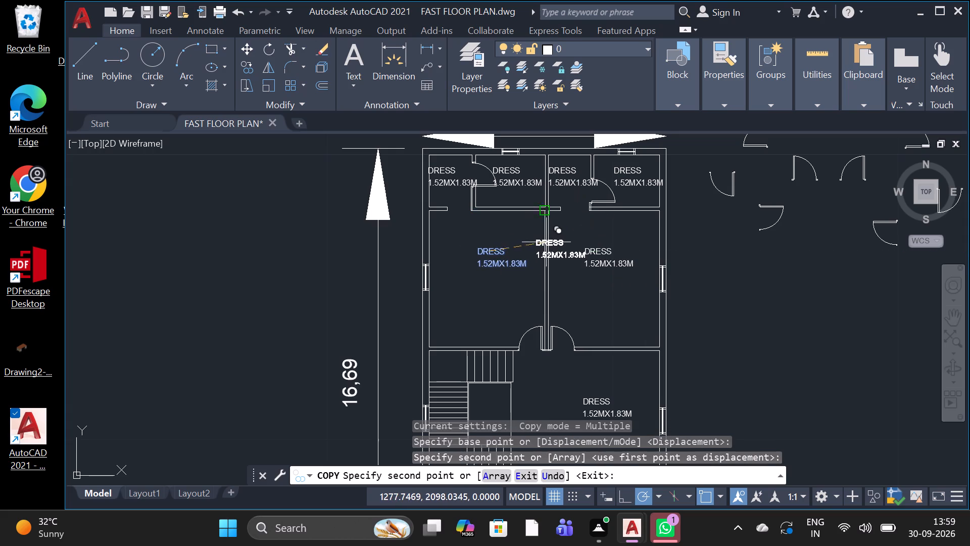
# Place another DRESS label copy in the small lower-left room beside the large bottom room, and end copying.
pyautogui.scroll(-2, 533, 210)
pyautogui.scroll(1, 477, 352)
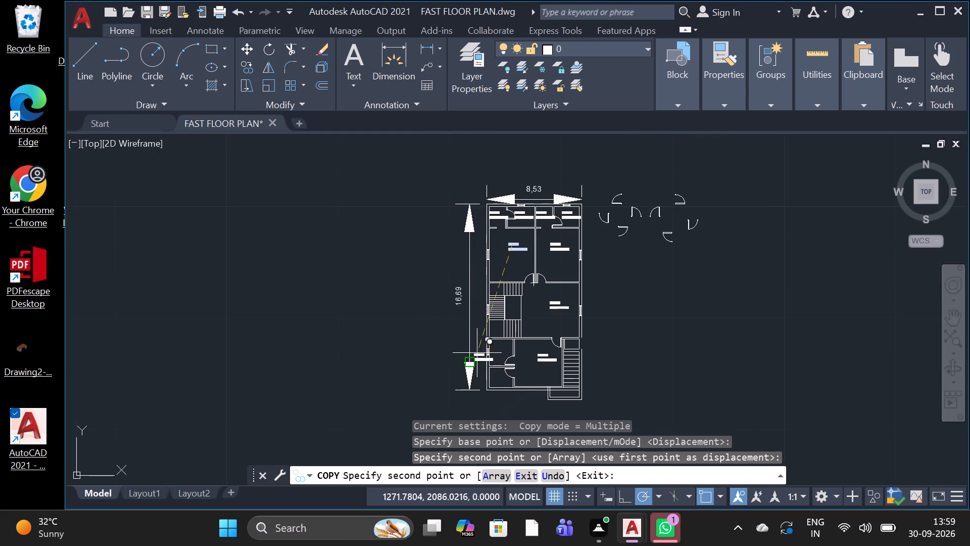
pyautogui.scroll(2, 477, 352)
pyautogui.click(554, 343)
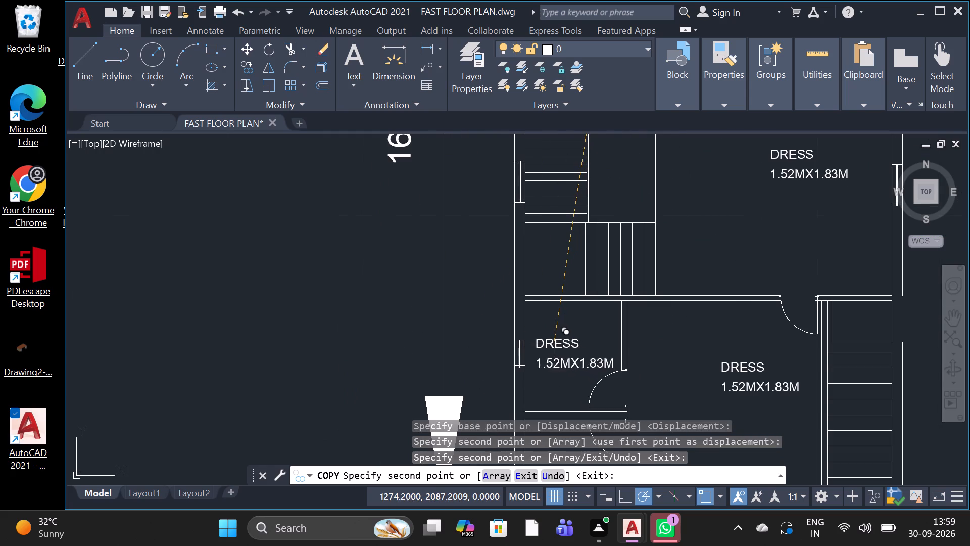
pyautogui.scroll(-2, 581, 328)
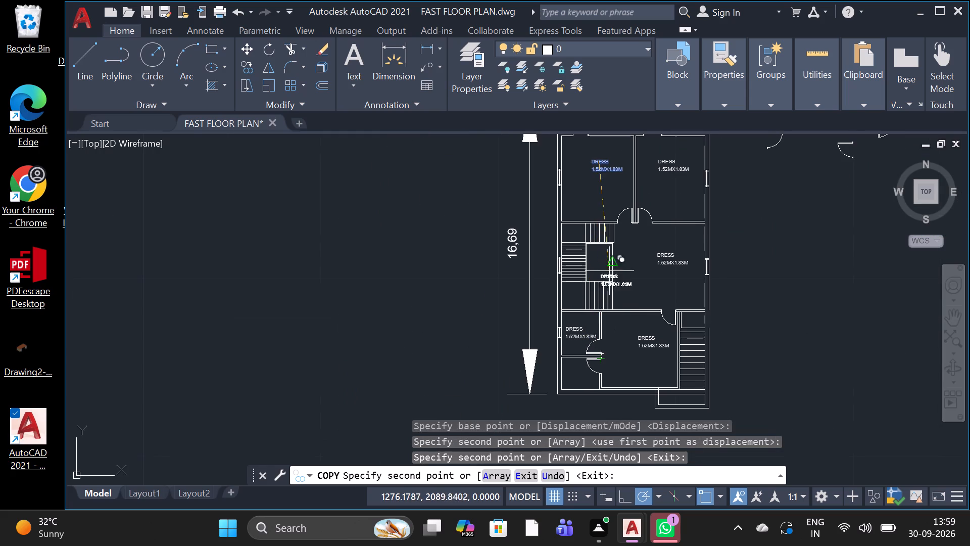
pyautogui.scroll(-2, 611, 247)
pyautogui.scroll(3, 596, 157)
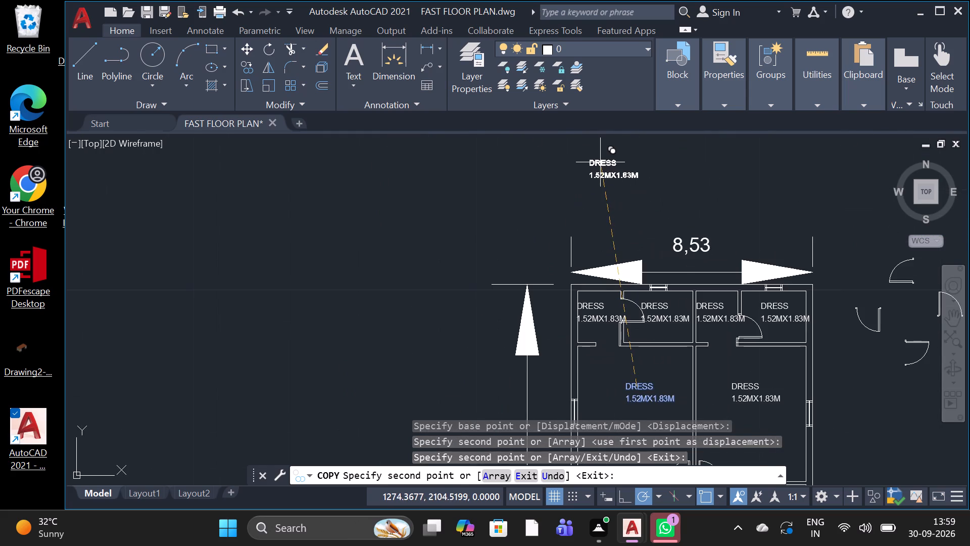
pyautogui.scroll(-2, 600, 162)
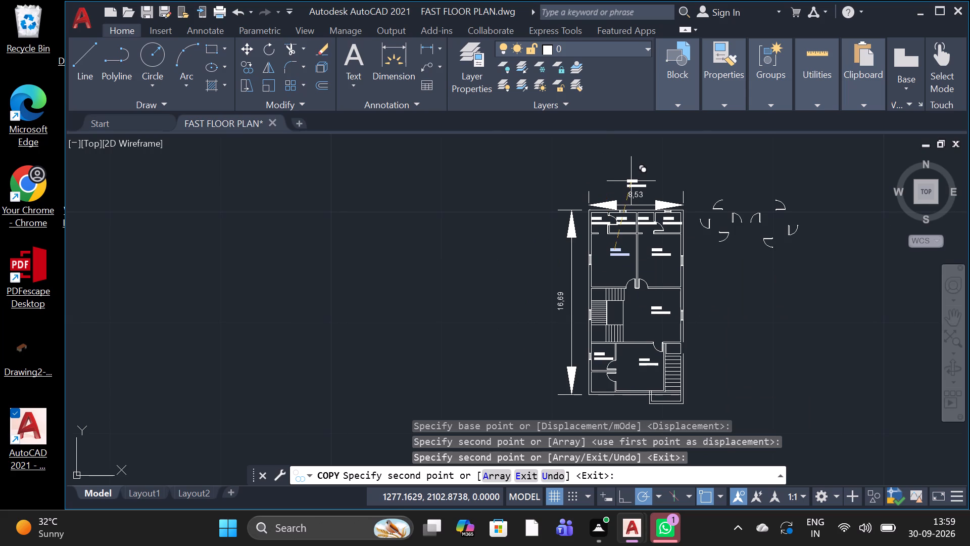
pyautogui.press('Escape')
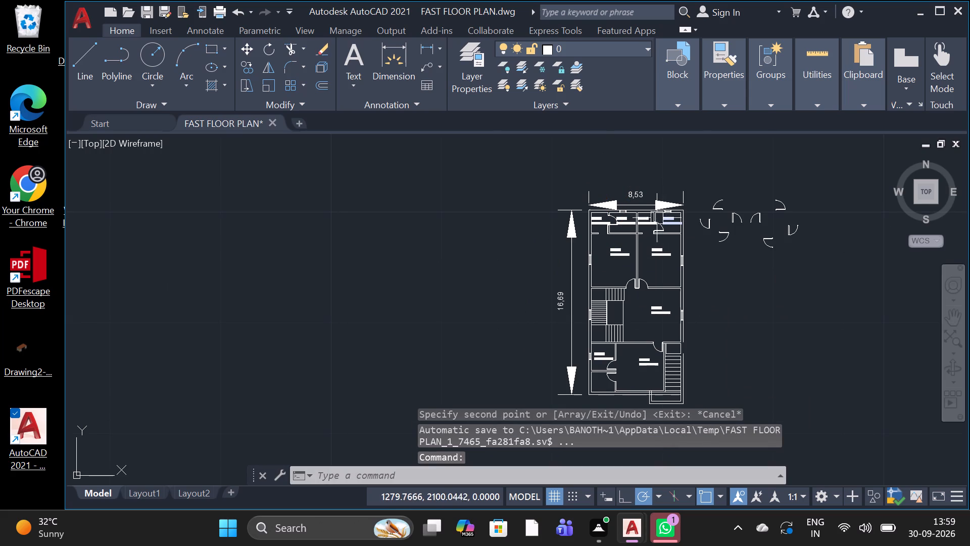
# Replace the text of the DRESS label in the second small top-row room with TOILET and 2.44MX1.83M on two lines.
pyautogui.scroll(3, 654, 227)
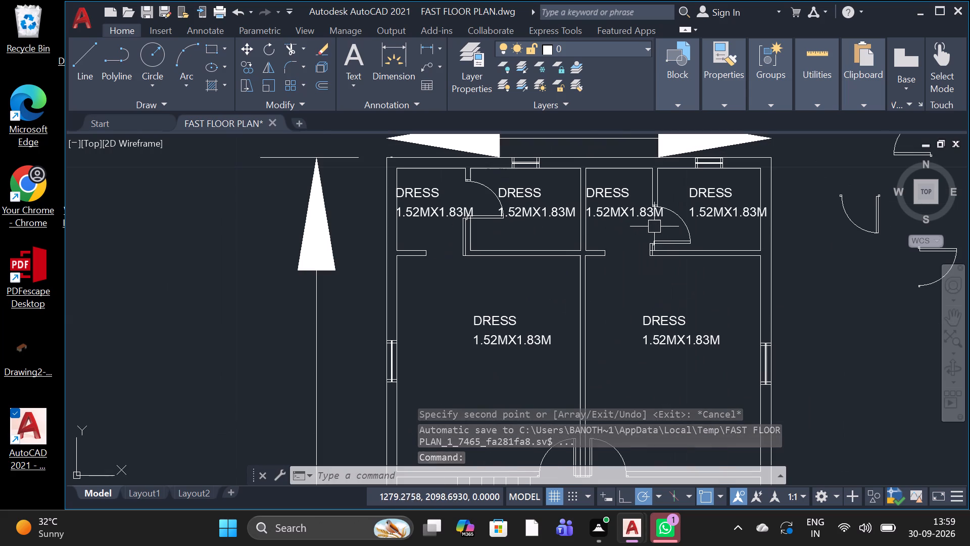
pyautogui.scroll(-1, 657, 215)
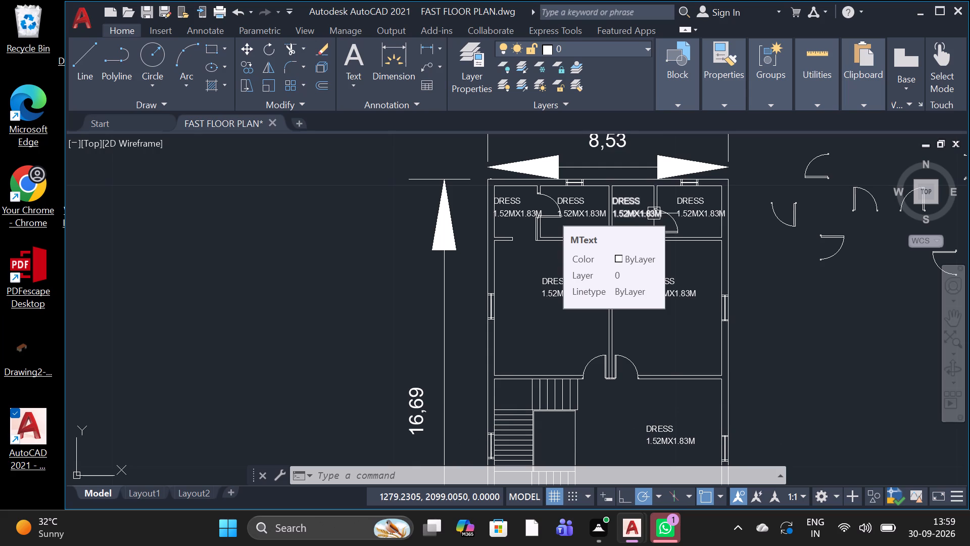
pyautogui.moveTo(584, 209); pyautogui.dragTo(588, 209)
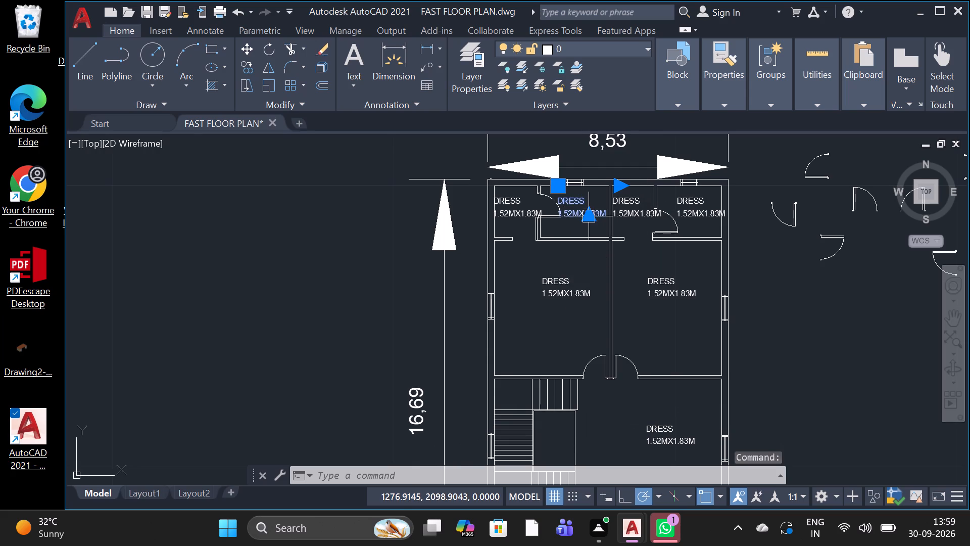
pyautogui.click(592, 208)
pyautogui.doubleClick(585, 194)
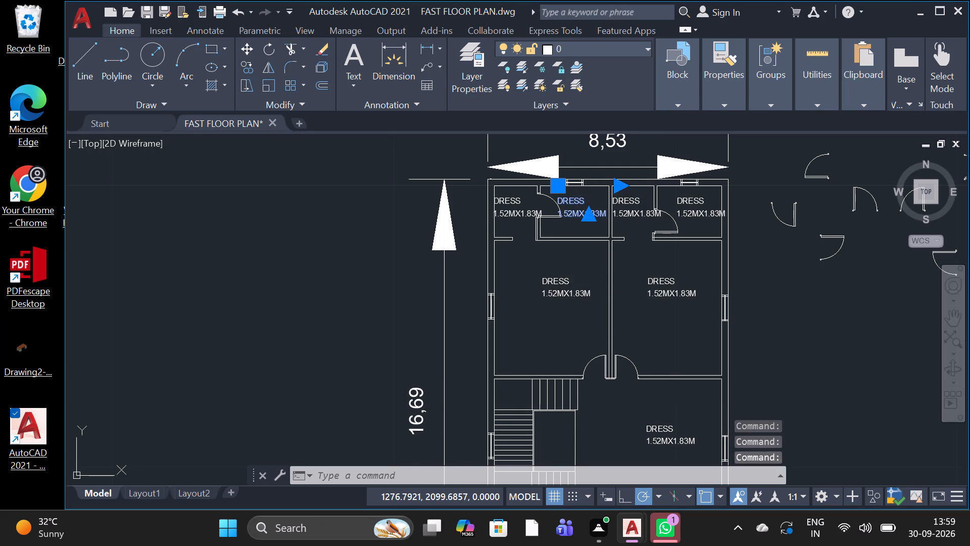
pyautogui.doubleClick(589, 194)
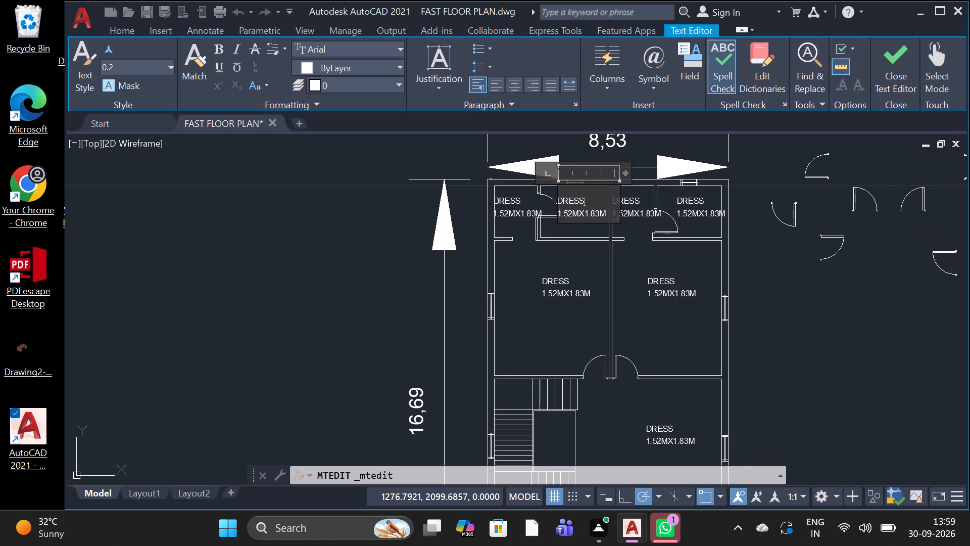
pyautogui.click(607, 208)
pyautogui.click(608, 213)
pyautogui.press('BackSpace')
pyautogui.press('BackSpace')
pyautogui.press('BackSpace')
pyautogui.press('BackSpace')
pyautogui.press('BackSpace')
pyautogui.press('BackSpace')
pyautogui.press('BackSpace')
pyautogui.press('BackSpace')
pyautogui.press('BackSpace')
pyautogui.press('BackSpace')
pyautogui.press('BackSpace')
pyautogui.press('BackSpace')
pyautogui.press('BackSpace')
pyautogui.press('BackSpace')
pyautogui.press('BackSpace')
pyautogui.press('BackSpace')
pyautogui.press('BackSpace')
pyautogui.press('BackSpace')
pyautogui.press('BackSpace')
pyautogui.press('BackSpace')
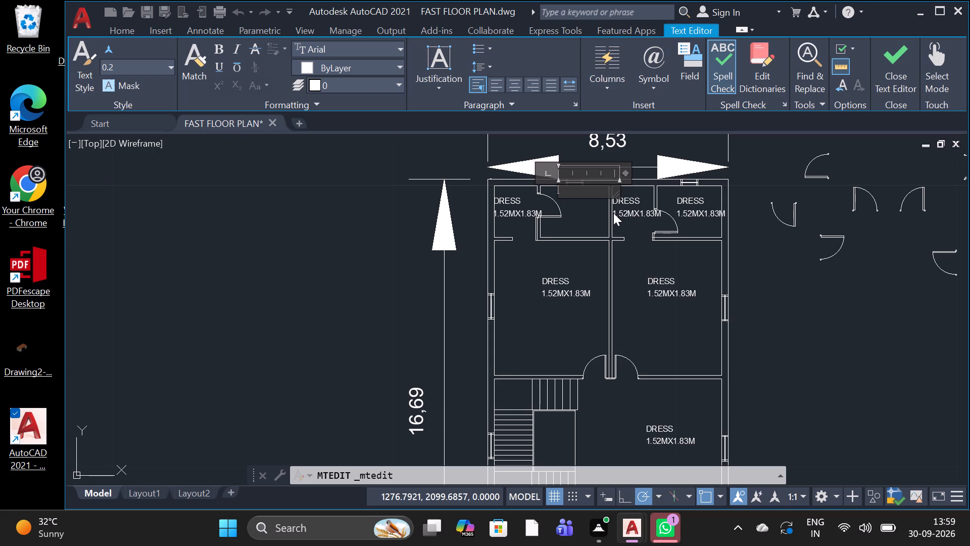
pyautogui.press('t')
pyautogui.write('OI')
pyautogui.write('LET')
pyautogui.press('Return')
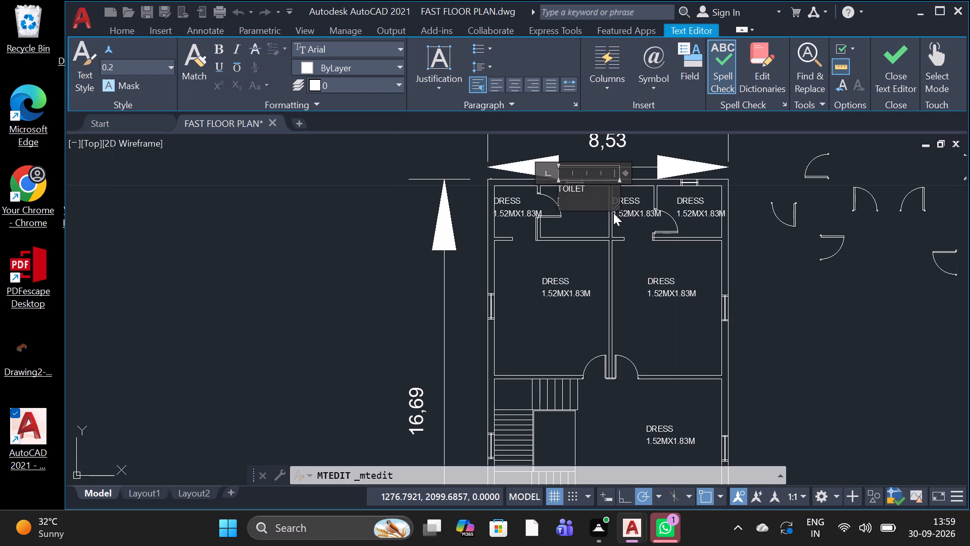
pyautogui.write('2.')
pyautogui.write('44')
pyautogui.press('m')
pyautogui.press('x')
pyautogui.press('1')
pyautogui.press('.')
pyautogui.write('83')
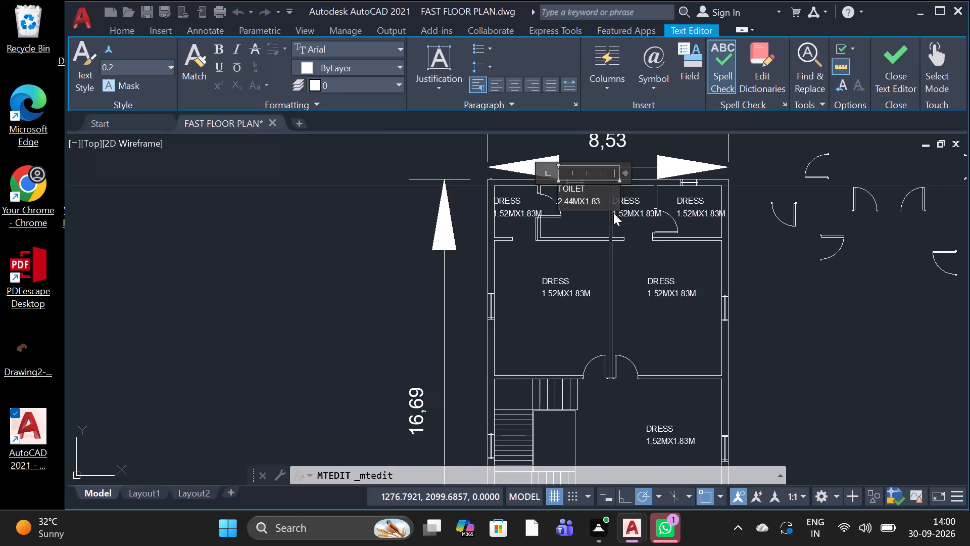
pyautogui.press('m')
pyautogui.click(594, 231)
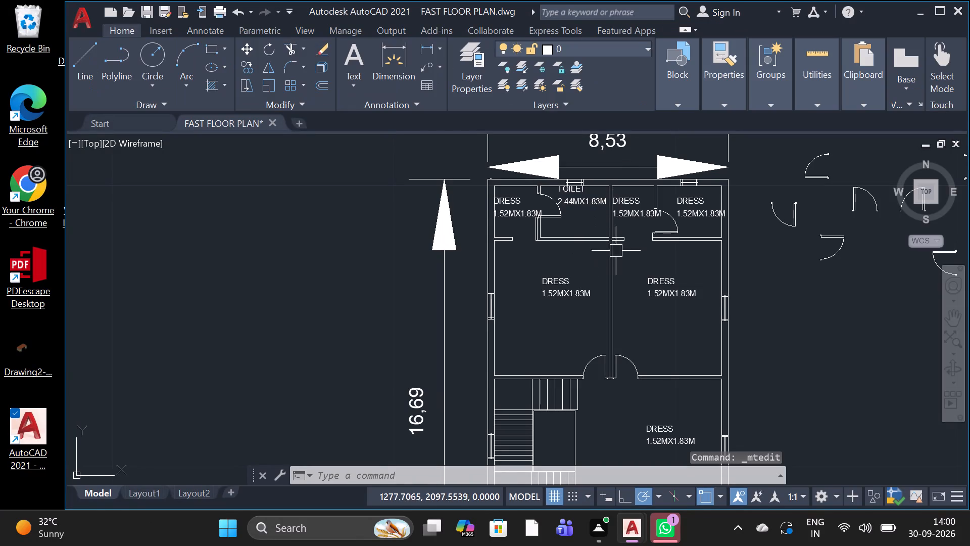
# Move the TOILET label straight down so it sits inside the second small top-row room, and deselect it.
pyautogui.click(589, 204)
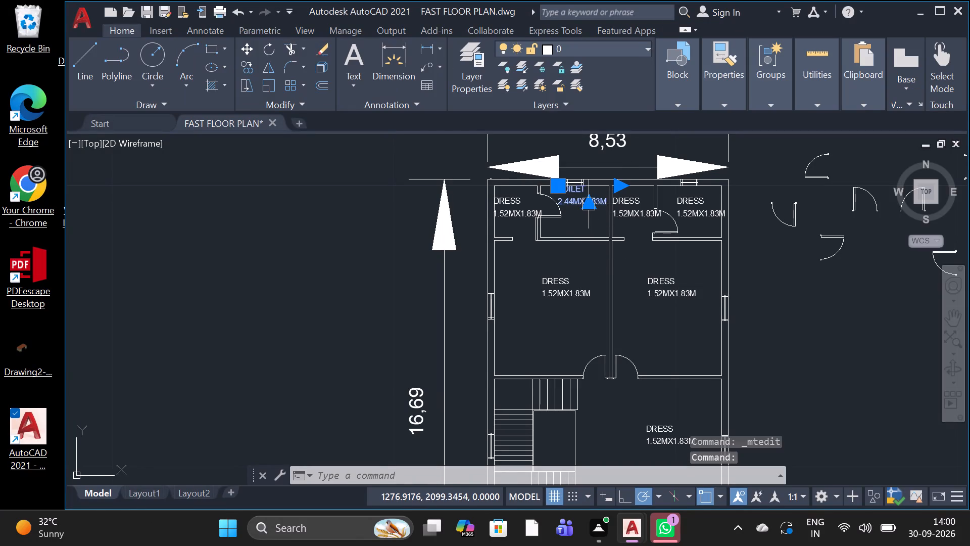
pyautogui.click(553, 187)
pyautogui.click(556, 187)
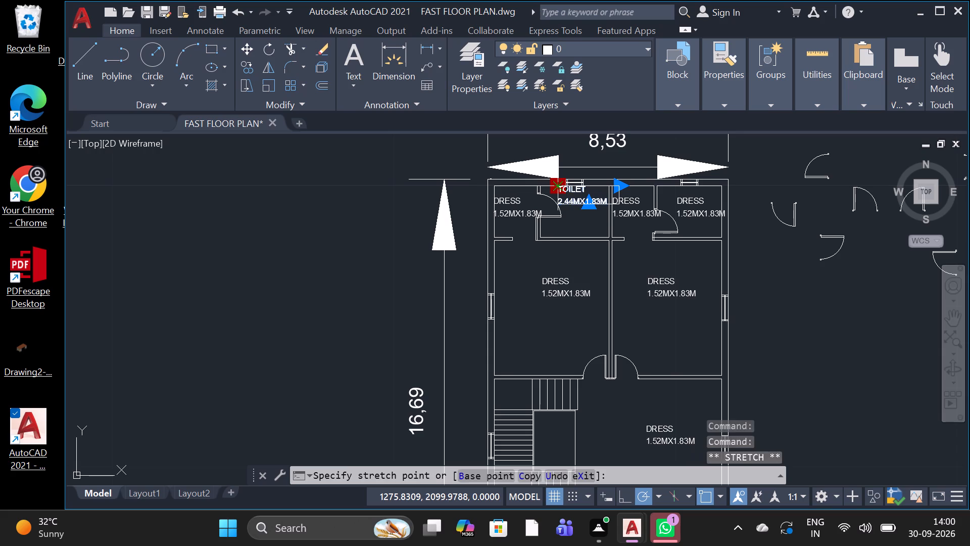
pyautogui.click(561, 193)
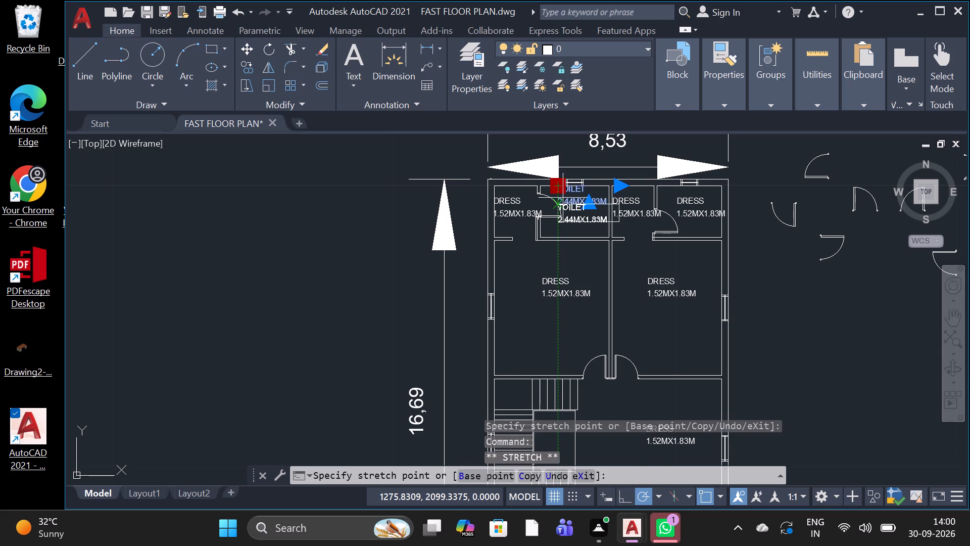
pyautogui.scroll(2, 578, 195)
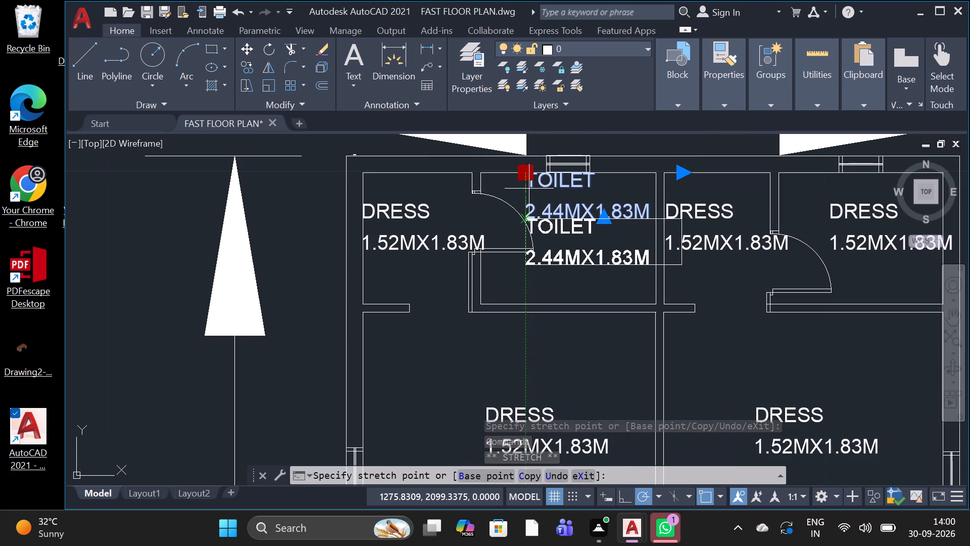
pyautogui.click(529, 189)
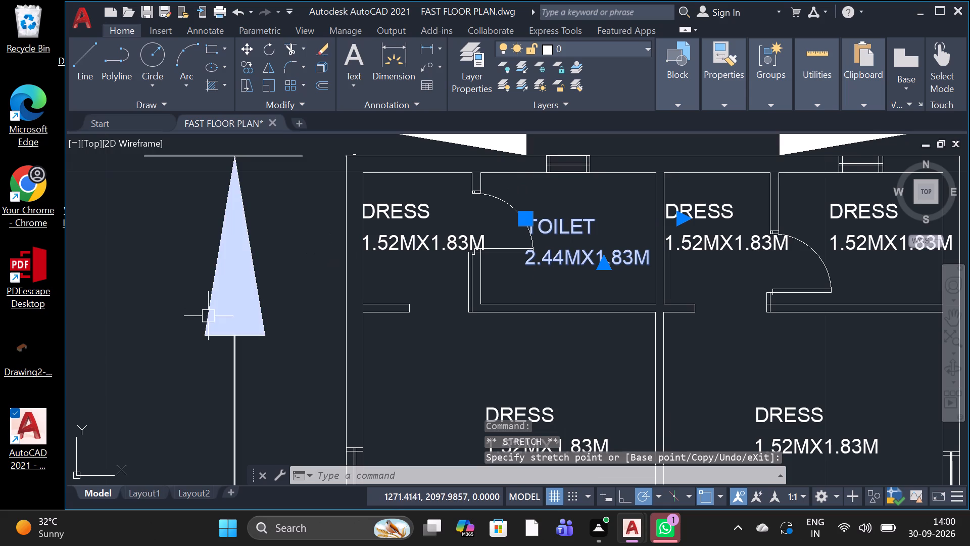
pyautogui.click(282, 222)
pyautogui.click(286, 222)
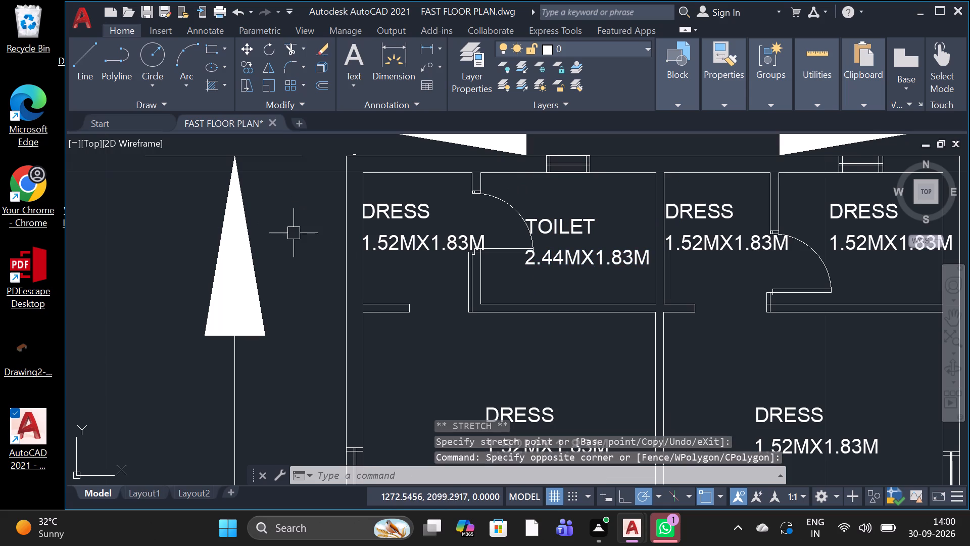
# Replace the text of the DRESS label in the rightmost small top-row room with TOILET and 2.289MX1.83M on two lines.
pyautogui.scroll(-3, 913, 307)
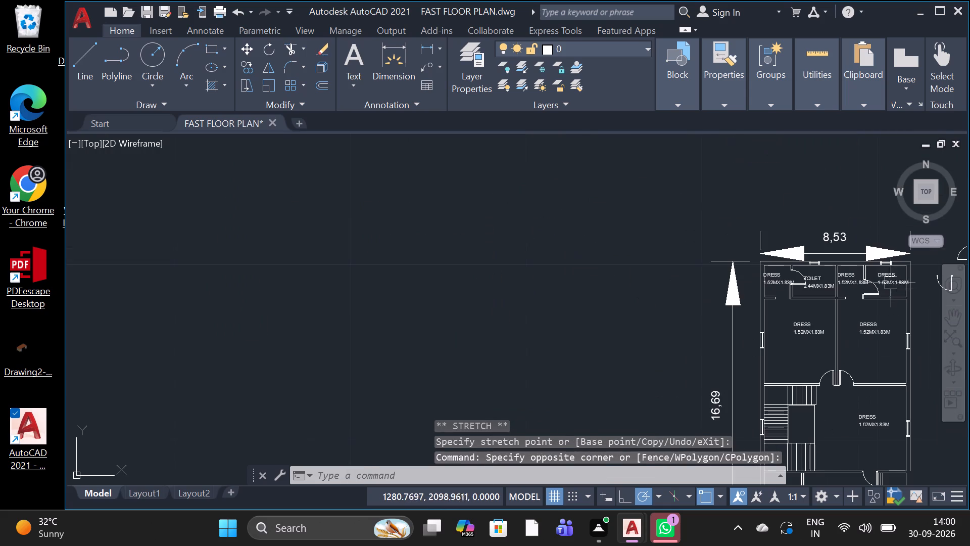
pyautogui.scroll(4, 892, 279)
pyautogui.click(873, 279)
pyautogui.doubleClick(871, 279)
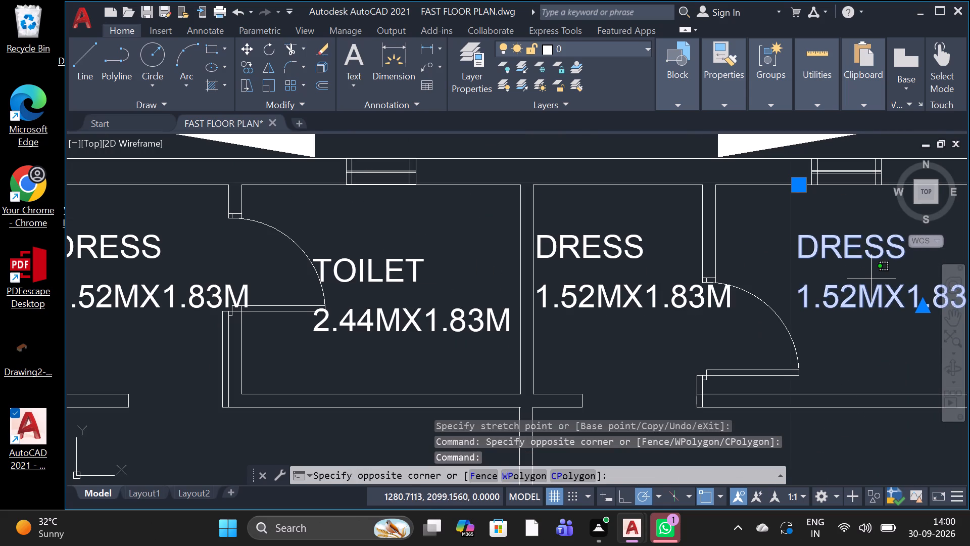
pyautogui.tripleClick(862, 254)
pyautogui.doubleClick(862, 254)
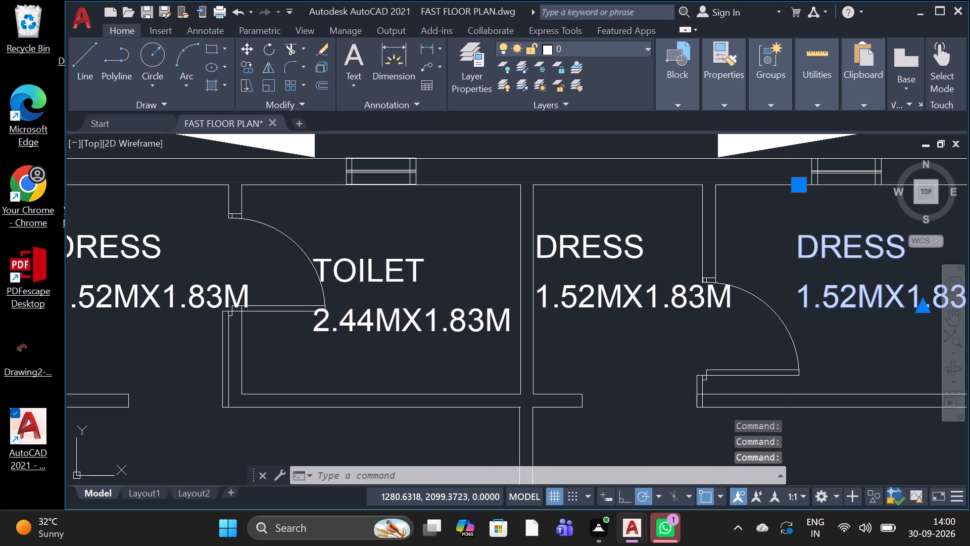
pyautogui.scroll(-3, 876, 286)
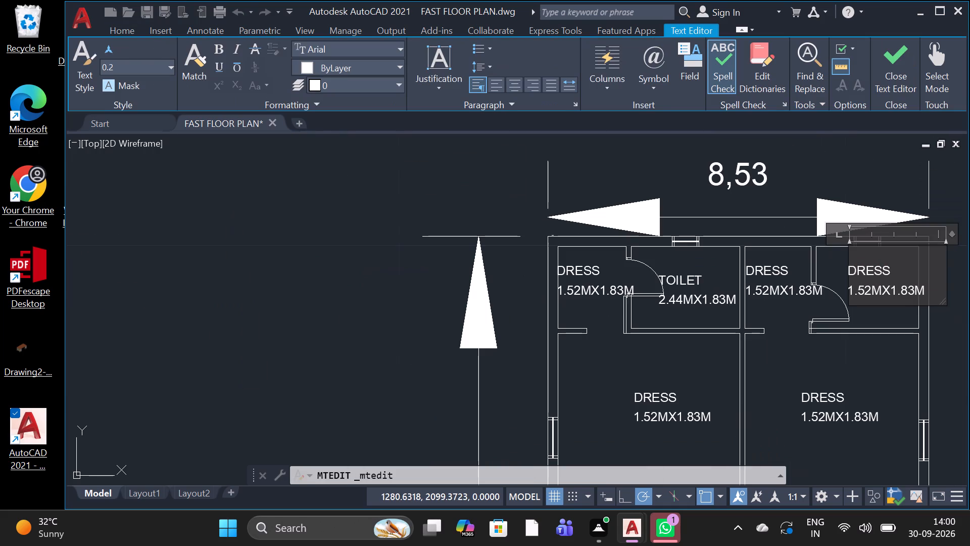
pyautogui.click(925, 287)
pyautogui.press('BackSpace')
pyautogui.press('BackSpace')
pyautogui.press('BackSpace')
pyautogui.press('BackSpace')
pyautogui.press('BackSpace')
pyautogui.press('BackSpace')
pyautogui.press('BackSpace')
pyautogui.press('BackSpace')
pyautogui.press('BackSpace')
pyautogui.press('BackSpace')
pyautogui.press('BackSpace')
pyautogui.press('BackSpace')
pyautogui.press('BackSpace')
pyautogui.press('BackSpace')
pyautogui.press('BackSpace')
pyautogui.press('BackSpace')
pyautogui.press('BackSpace')
pyautogui.press('BackSpace')
pyautogui.press('BackSpace')
pyautogui.press('BackSpace')
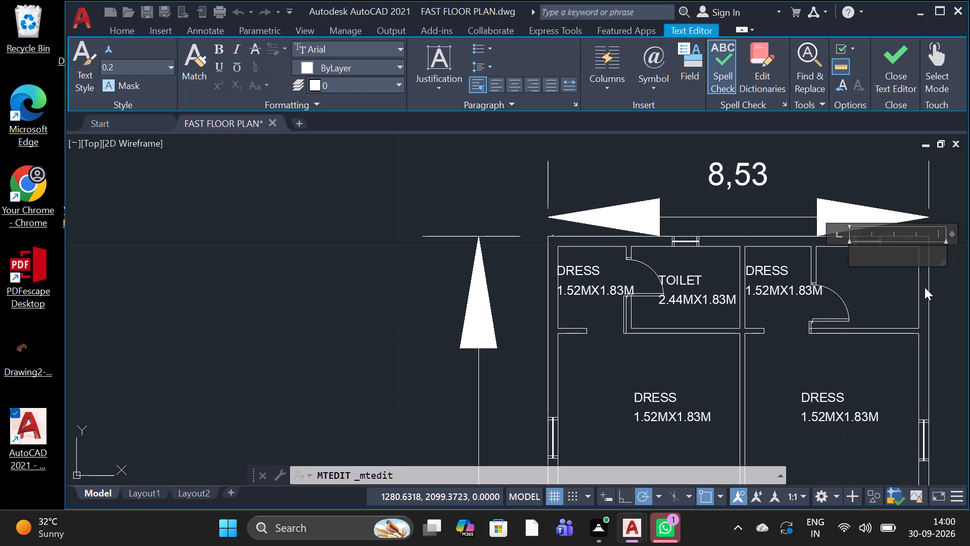
pyautogui.press('t')
pyautogui.write('OI')
pyautogui.write('LET')
pyautogui.press('Return')
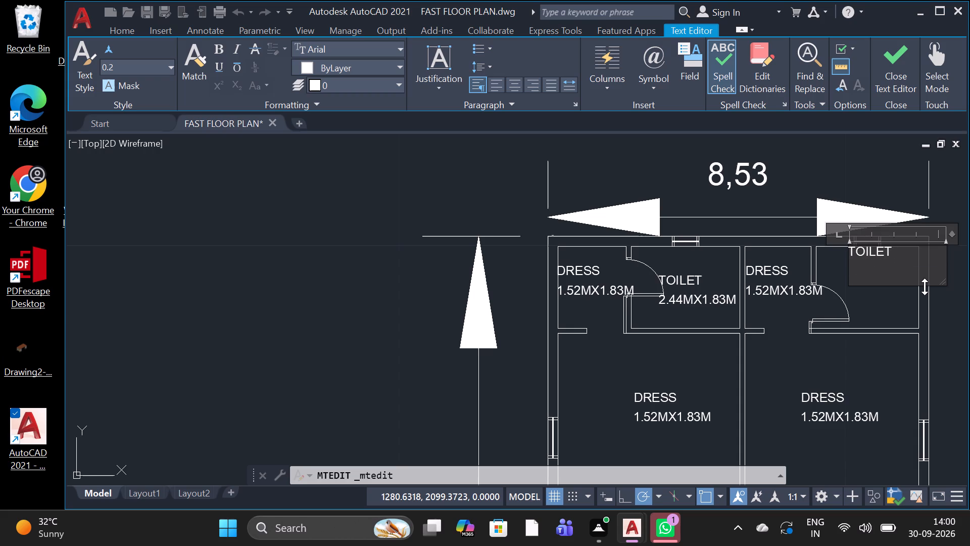
pyautogui.write('2.')
pyautogui.write('28')
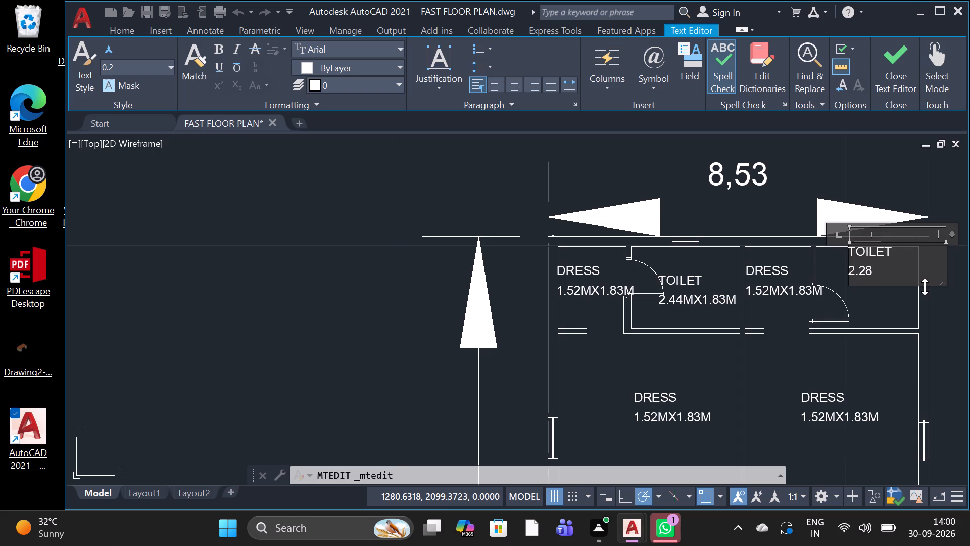
pyautogui.press('Return')
pyautogui.press('9')
pyautogui.press('Return')
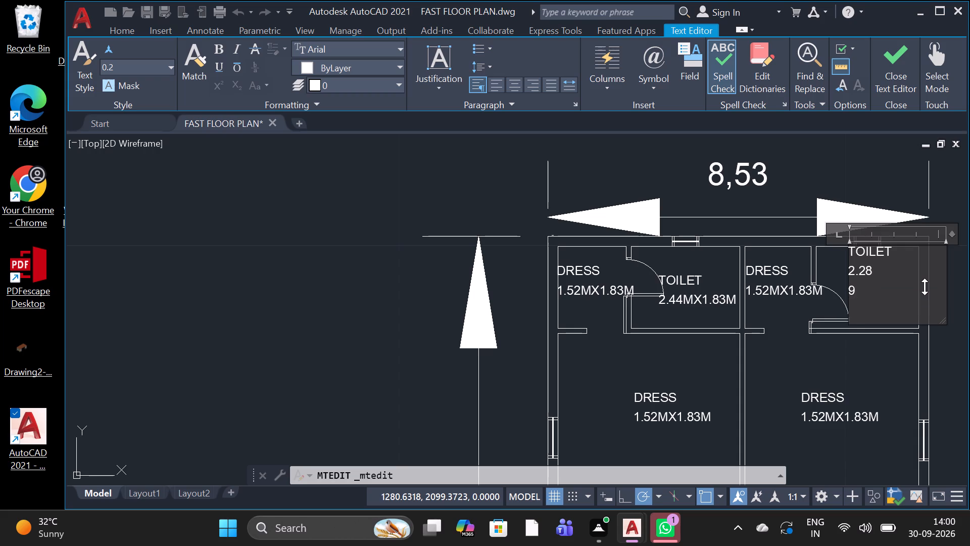
pyautogui.press('BackSpace')
pyautogui.press('BackSpace')
pyautogui.press('BackSpace')
pyautogui.press('BackSpace')
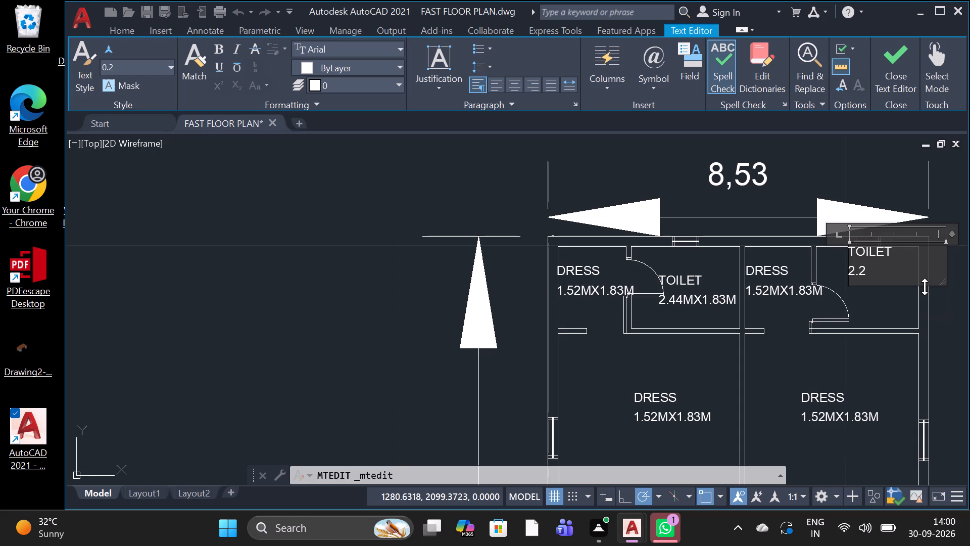
pyautogui.write('8M')
pyautogui.press('BackSpace')
pyautogui.write('9M')
pyautogui.press('x')
pyautogui.press('1')
pyautogui.write('.8')
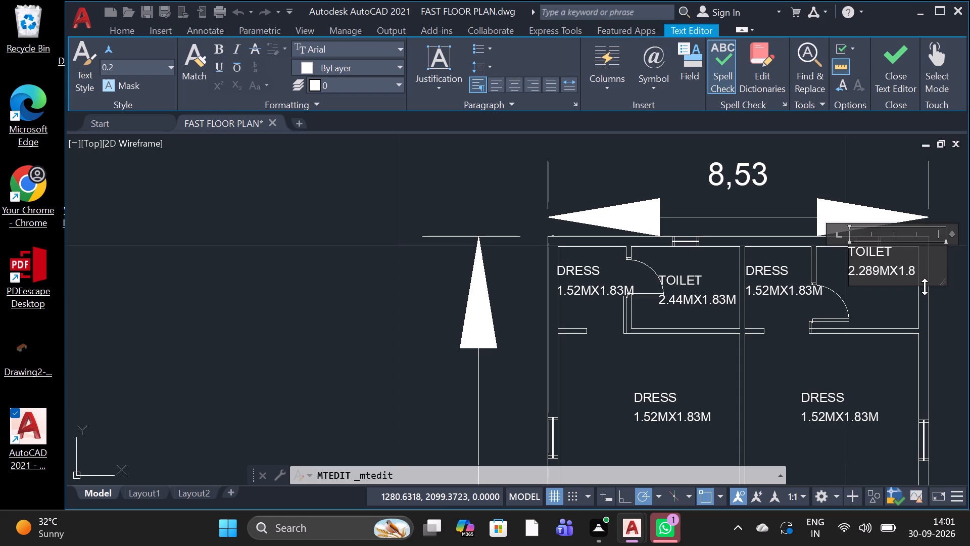
pyautogui.press('3')
pyautogui.press('m')
pyautogui.click(892, 311)
# Move the 2.289MX1.83M TOILET label slightly left and down to fit inside the rightmost small top-row room, and deselect it.
pyautogui.click(879, 264)
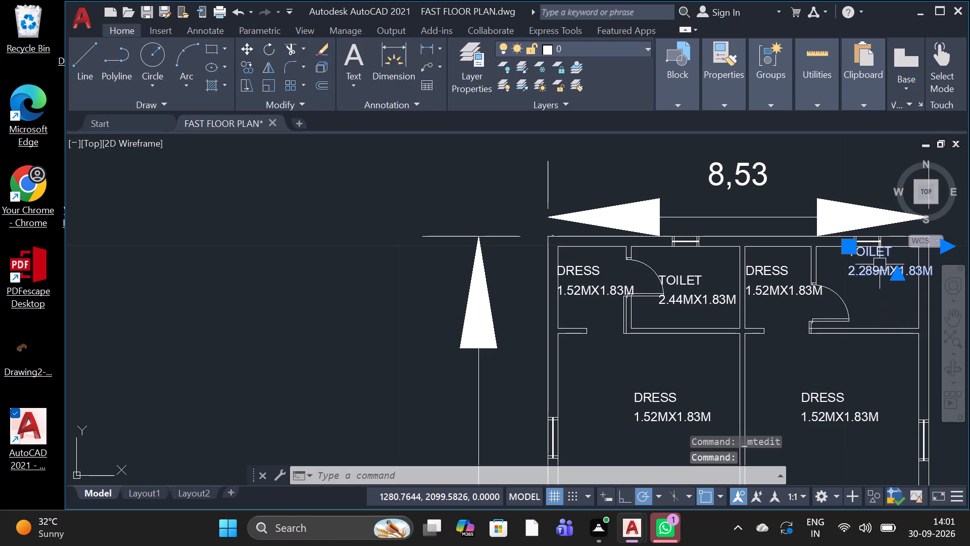
pyautogui.click(855, 249)
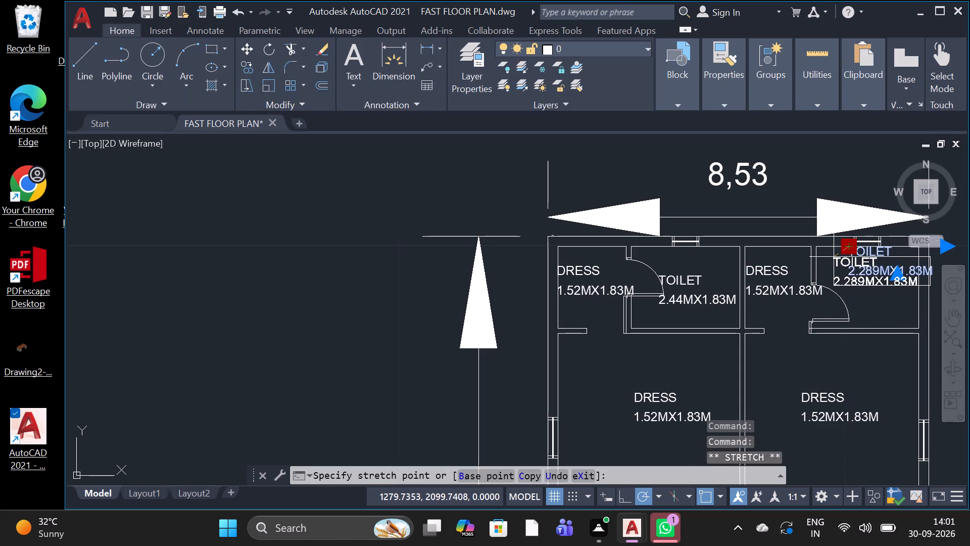
pyautogui.click(830, 256)
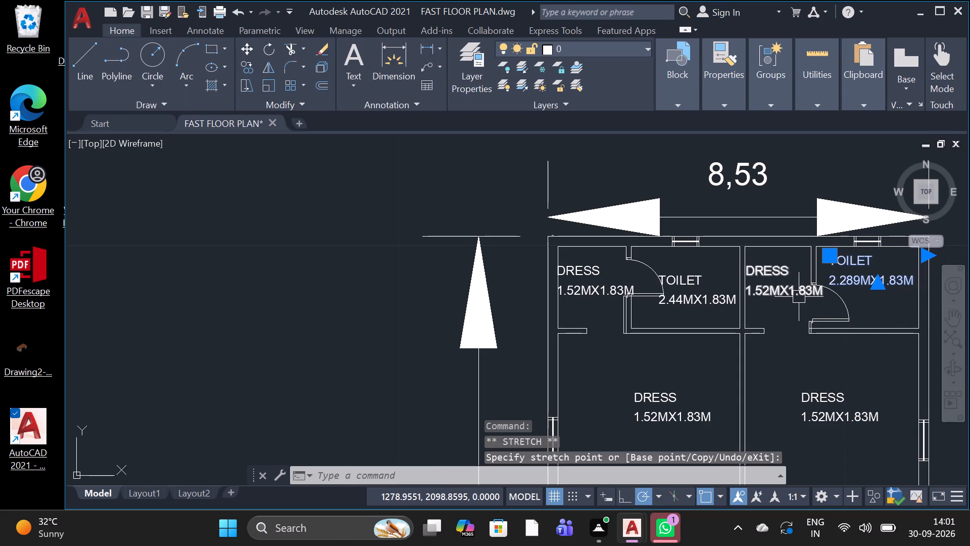
pyautogui.click(821, 366)
pyautogui.click(827, 366)
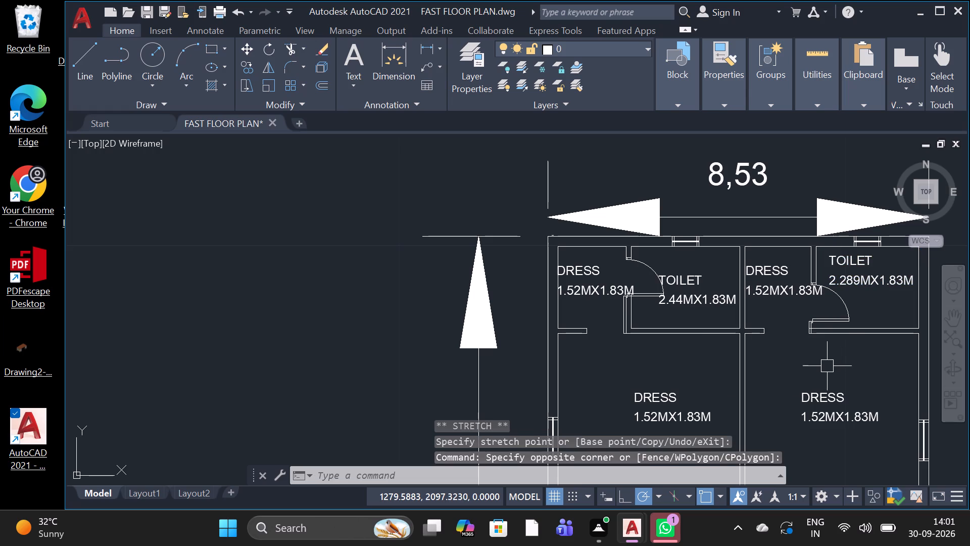
# Replace the text of the DRESS label in the large room under the 2.289MX1.83M toilet with BED ROOM and 3.89MX4.79M on two lines.
pyautogui.scroll(-1, 842, 359)
pyautogui.scroll(1, 843, 394)
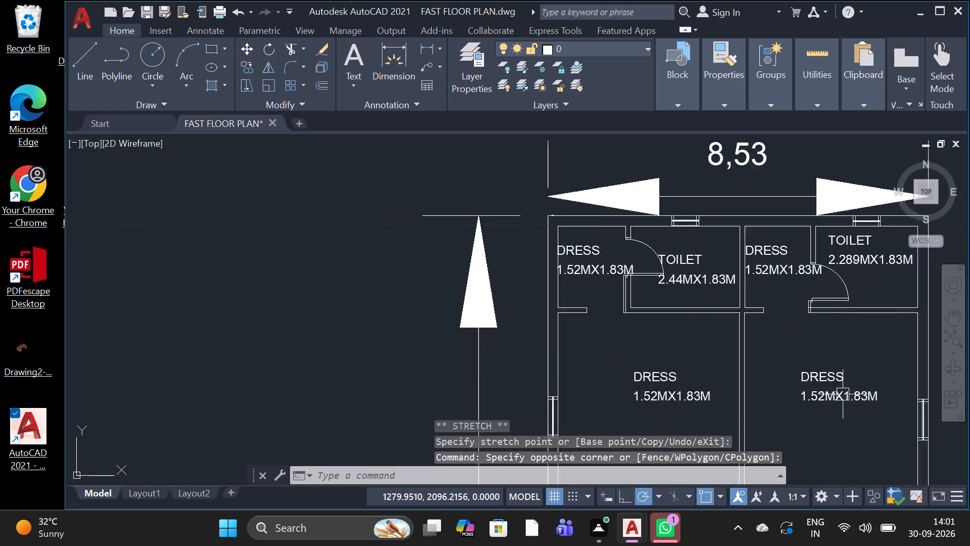
pyautogui.scroll(1, 843, 394)
pyautogui.doubleClick(843, 388)
pyautogui.doubleClick(842, 381)
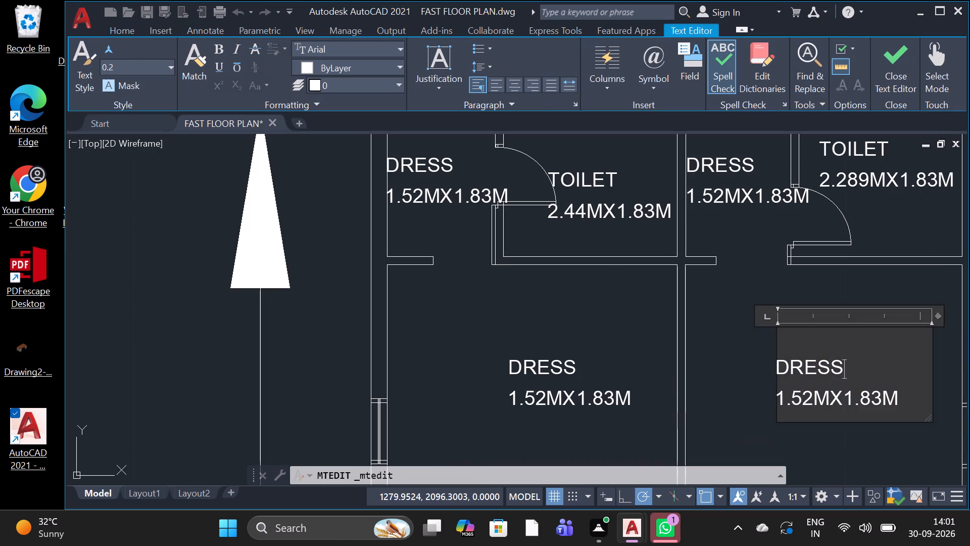
pyautogui.click(899, 399)
pyautogui.press('BackSpace')
pyautogui.press('BackSpace')
pyautogui.press('BackSpace')
pyautogui.press('BackSpace')
pyautogui.press('BackSpace')
pyautogui.press('BackSpace')
pyautogui.press('BackSpace')
pyautogui.press('BackSpace')
pyautogui.press('BackSpace')
pyautogui.press('BackSpace')
pyautogui.press('BackSpace')
pyautogui.press('BackSpace')
pyautogui.press('BackSpace')
pyautogui.press('BackSpace')
pyautogui.press('BackSpace')
pyautogui.press('BackSpace')
pyautogui.press('BackSpace')
pyautogui.press('BackSpace')
pyautogui.press('BackSpace')
pyautogui.press('BackSpace')
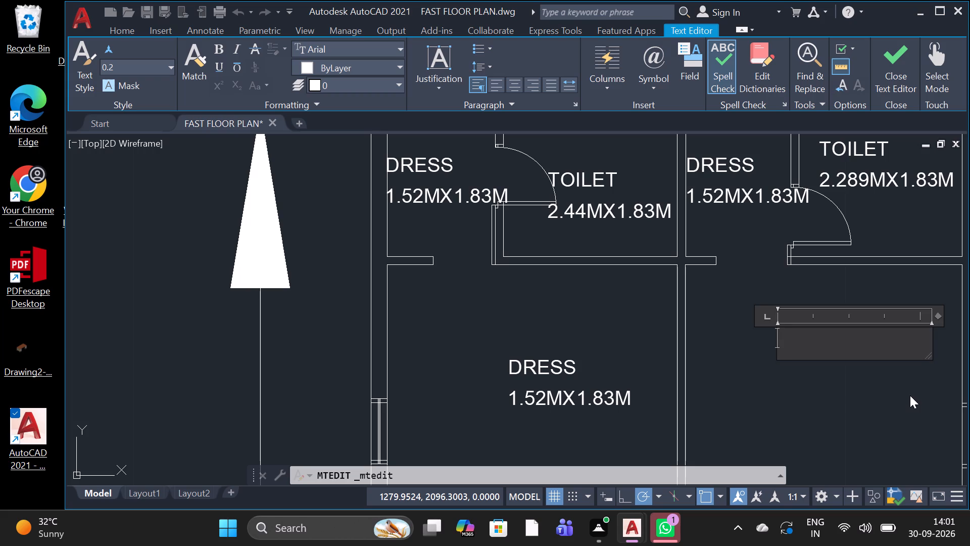
pyautogui.write('BED')
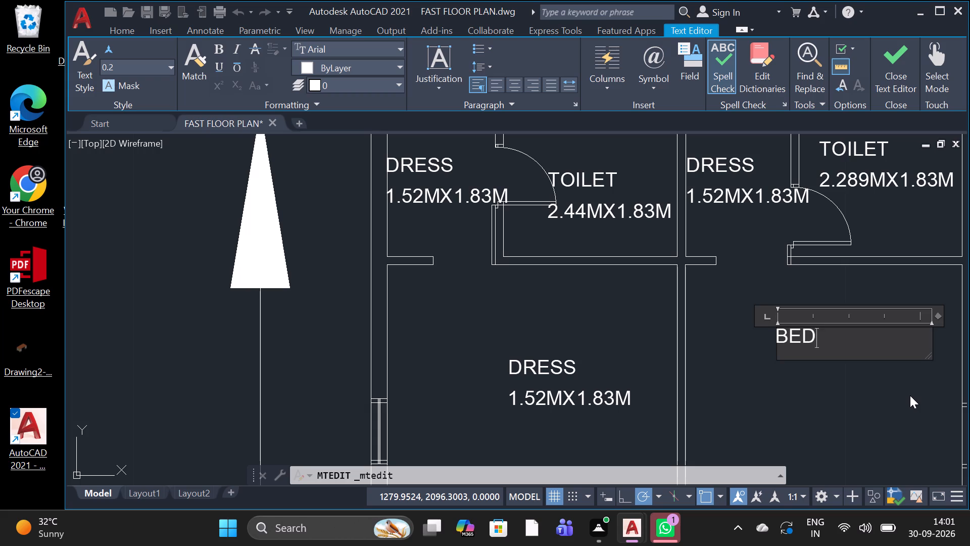
pyautogui.press('r')
pyautogui.press('BackSpace')
pyautogui.press('space')
pyautogui.write('ROO')
pyautogui.press('m')
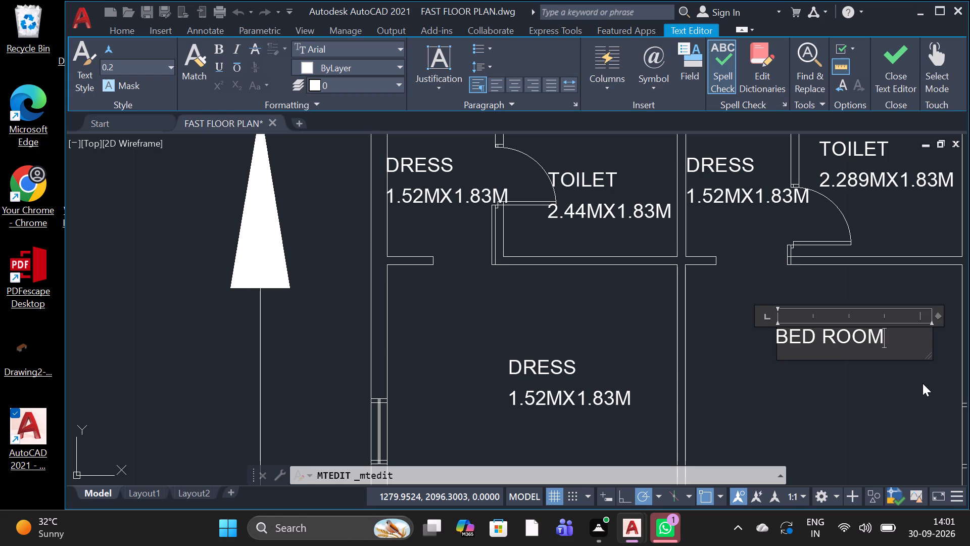
pyautogui.press('Return')
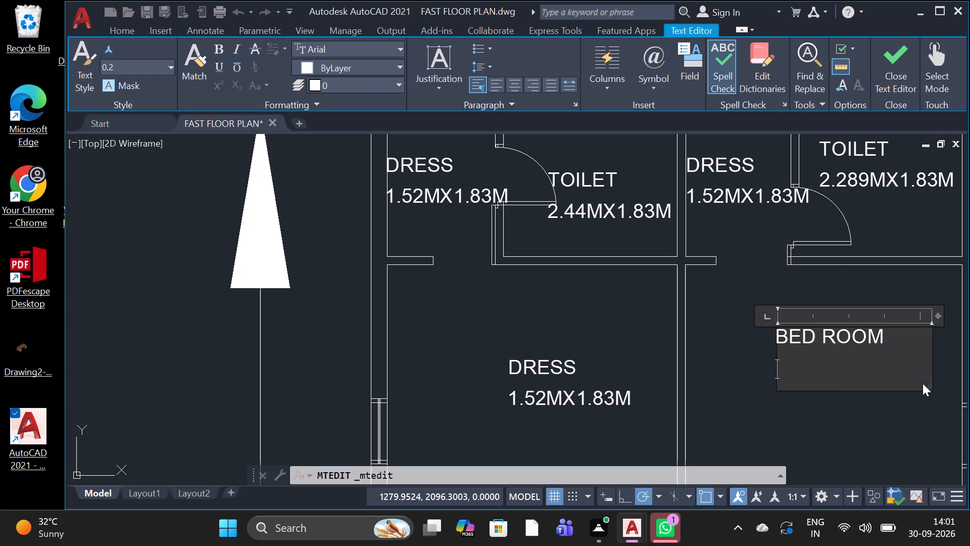
pyautogui.press('3')
pyautogui.press('.')
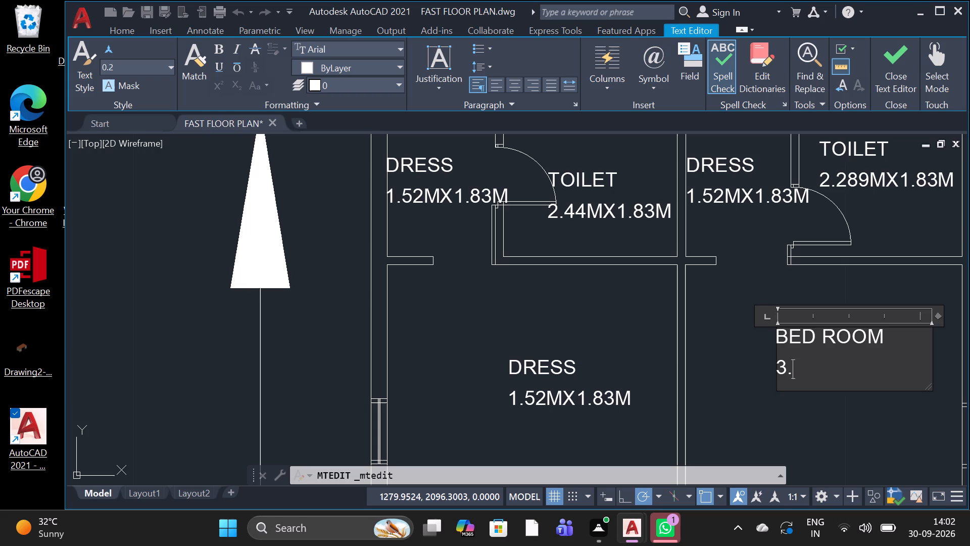
pyautogui.write('89')
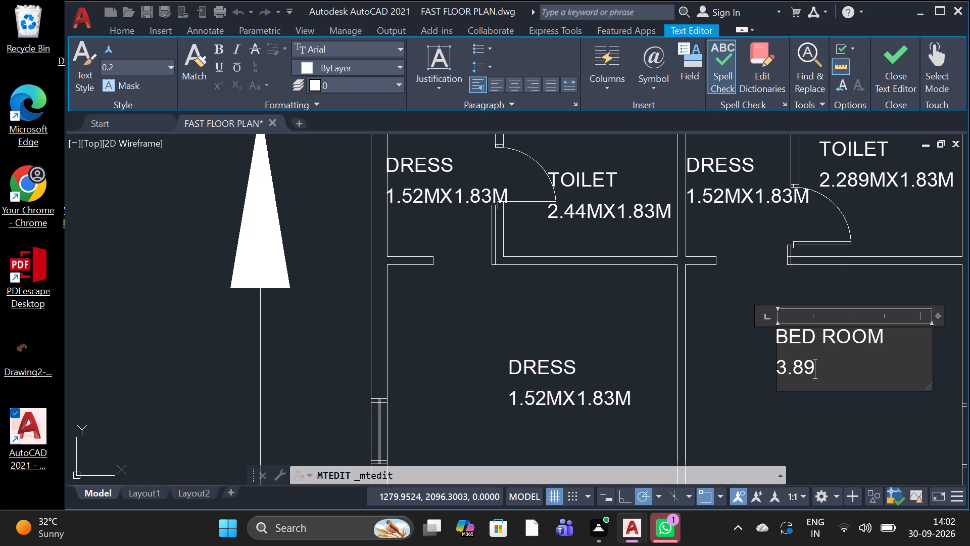
pyautogui.press('m')
pyautogui.press('x')
pyautogui.press('4')
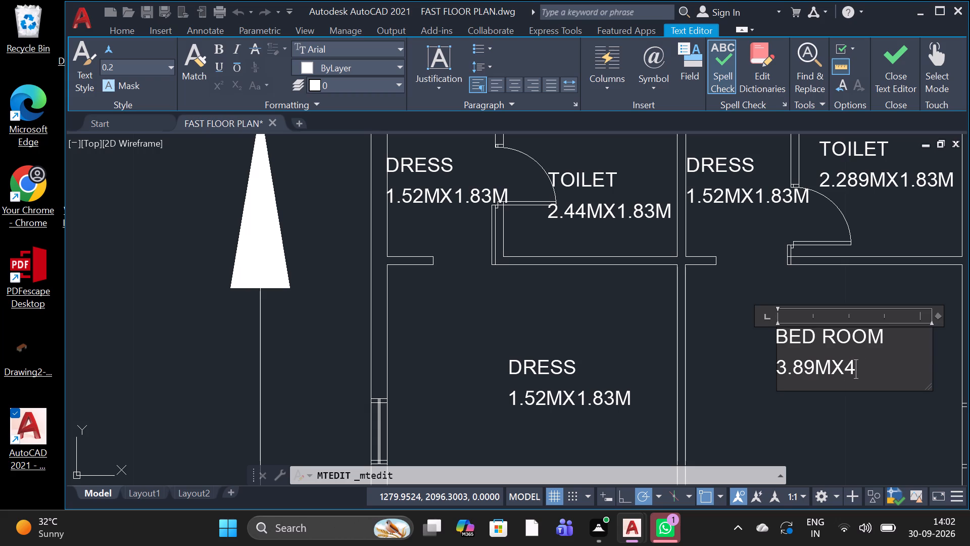
pyautogui.press('.')
pyautogui.press('7')
pyautogui.press('9')
pyautogui.press('m')
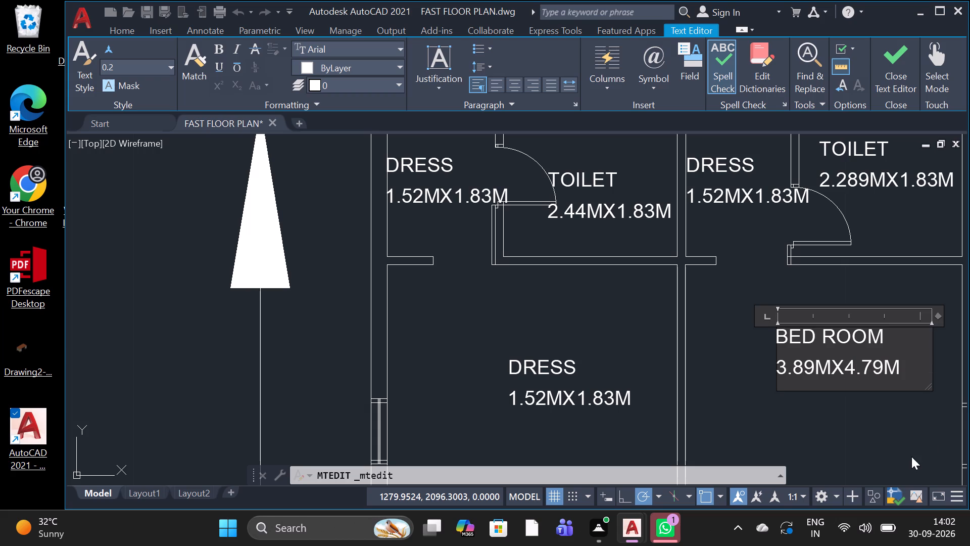
pyautogui.moveTo(912, 457); pyautogui.dragTo(904, 452)
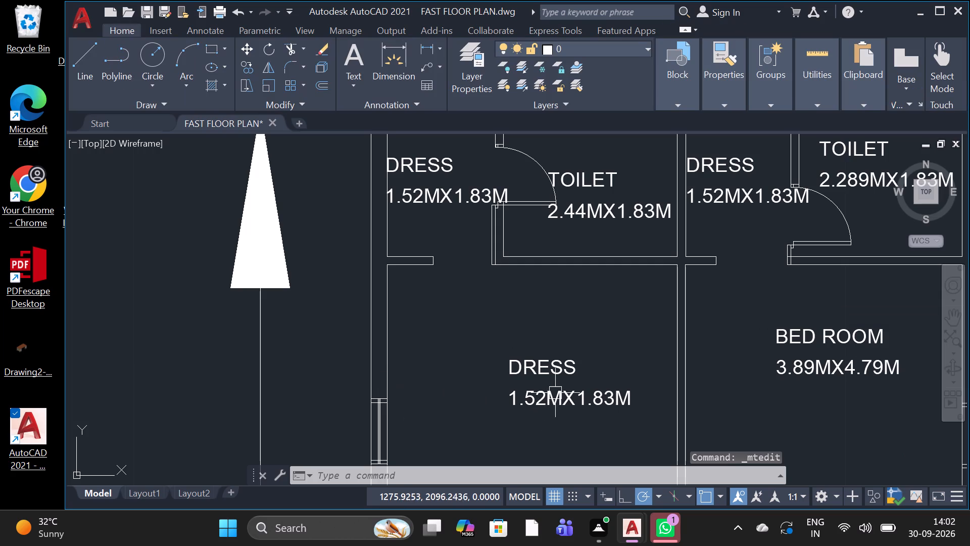
# Replace the text of the DRESS label in the large room under the 2.44MX1.83M toilet with BED ROOM and 3.89MX4.79M on two lines.
pyautogui.click(556, 392)
pyautogui.doubleClick(583, 355)
pyautogui.click(580, 358)
pyautogui.doubleClick(572, 390)
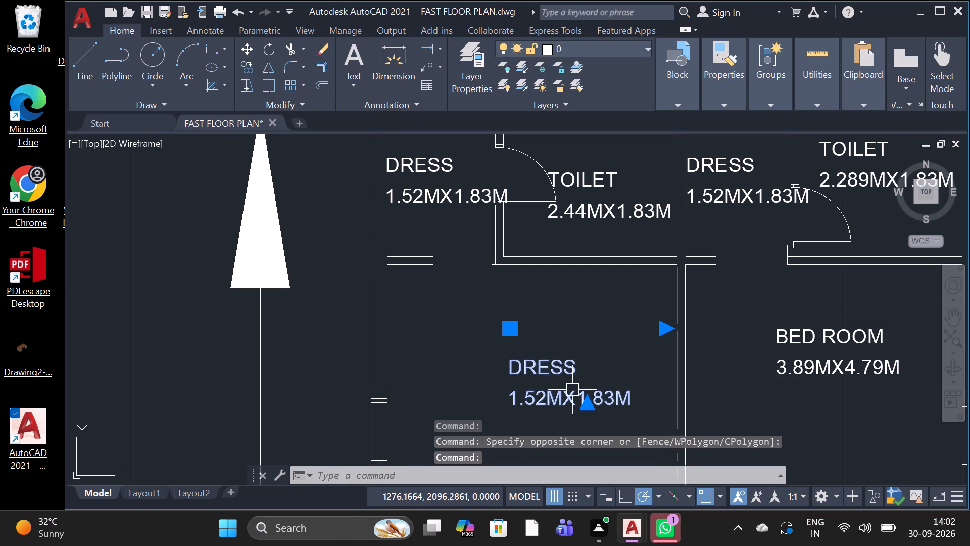
pyautogui.click(572, 389)
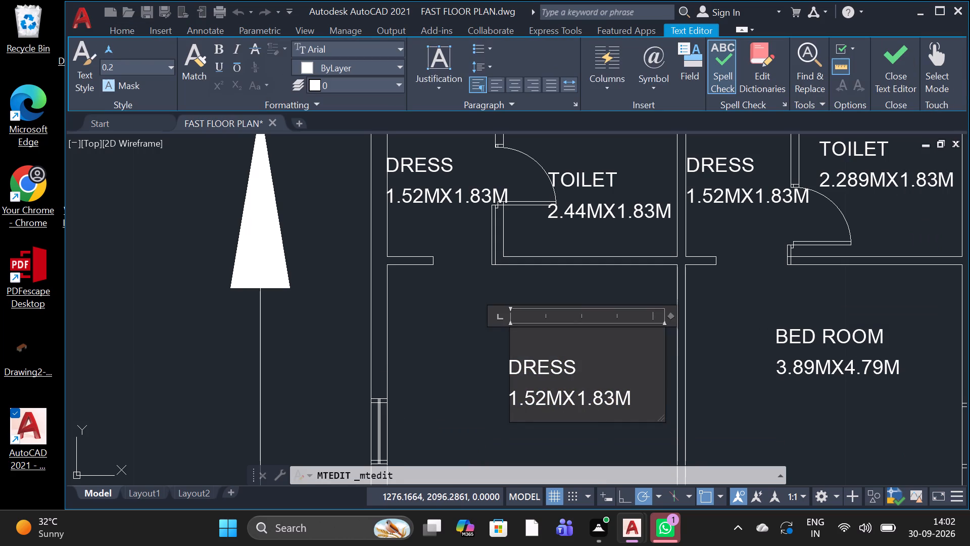
pyautogui.click(642, 400)
pyautogui.press('BackSpace')
pyautogui.press('BackSpace')
pyautogui.press('BackSpace')
pyautogui.press('BackSpace')
pyautogui.press('BackSpace')
pyautogui.press('BackSpace')
pyautogui.press('BackSpace')
pyautogui.press('BackSpace')
pyautogui.press('BackSpace')
pyautogui.press('BackSpace')
pyautogui.press('BackSpace')
pyautogui.press('BackSpace')
pyautogui.press('BackSpace')
pyautogui.press('BackSpace')
pyautogui.press('BackSpace')
pyautogui.press('BackSpace')
pyautogui.press('BackSpace')
pyautogui.press('BackSpace')
pyautogui.press('BackSpace')
pyautogui.press('BackSpace')
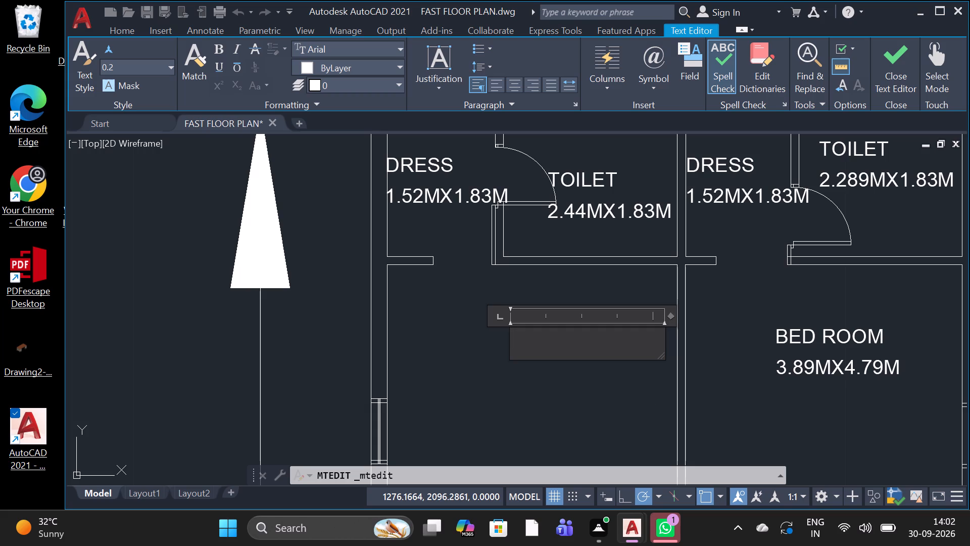
pyautogui.press('b')
pyautogui.write('ED')
pyautogui.press('space')
pyautogui.write('R')
pyautogui.write('OOM')
pyautogui.press('Return')
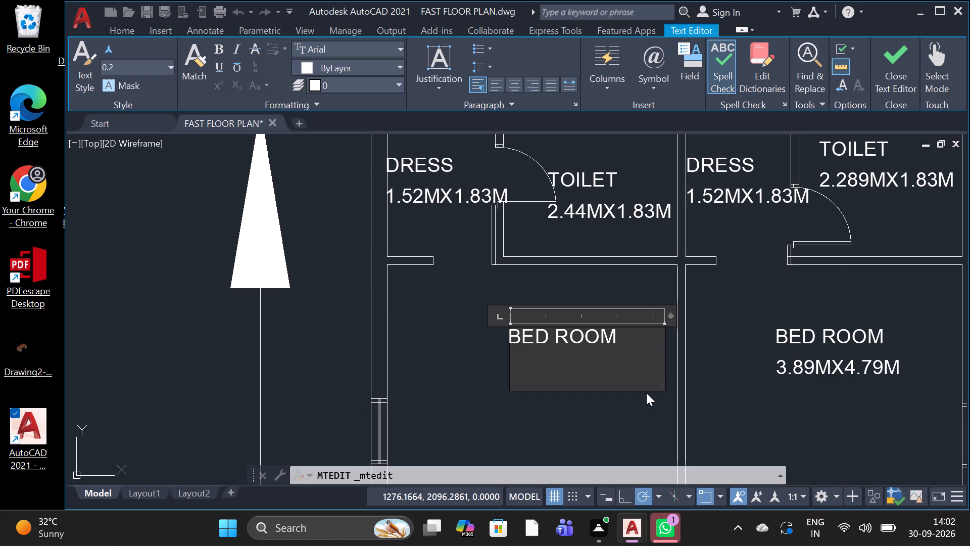
pyautogui.press('3')
pyautogui.press('.')
pyautogui.write('89')
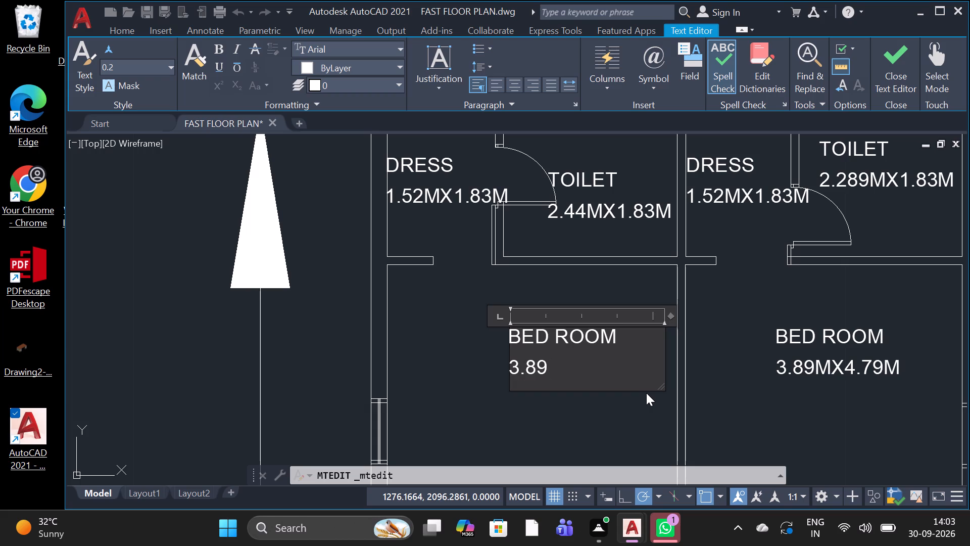
pyautogui.press('m')
pyautogui.press('x')
pyautogui.press('4')
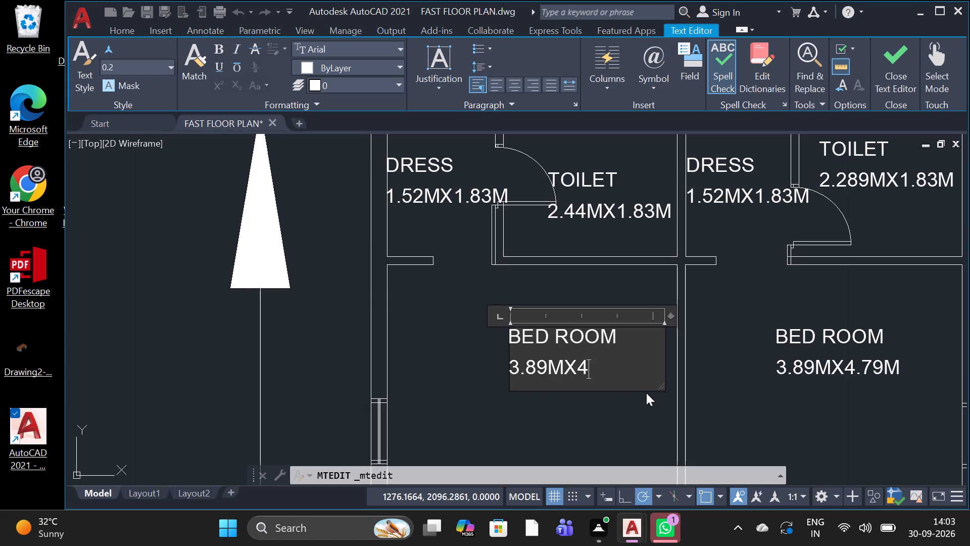
pyautogui.press(',')
pyautogui.press('BackSpace')
pyautogui.press('.')
pyautogui.write('79')
pyautogui.press('m')
pyautogui.click(647, 416)
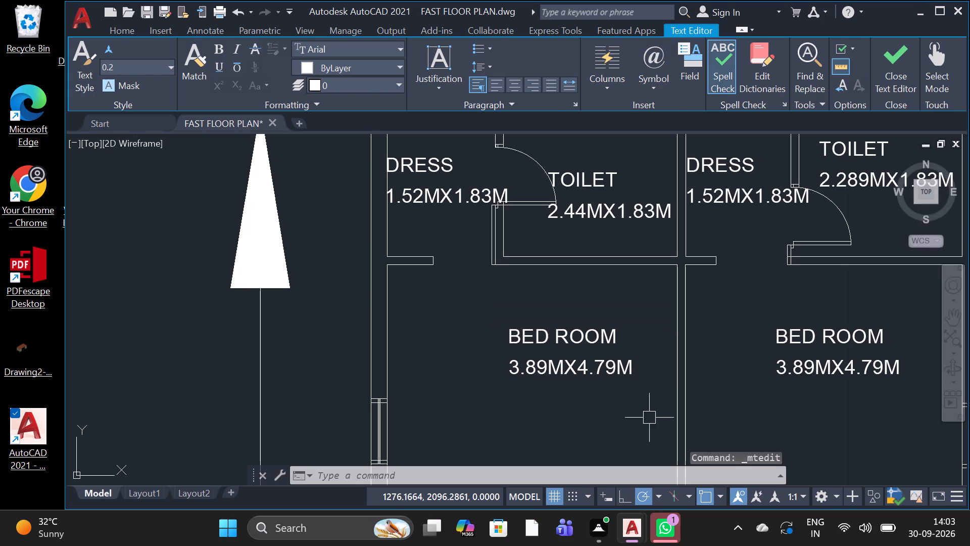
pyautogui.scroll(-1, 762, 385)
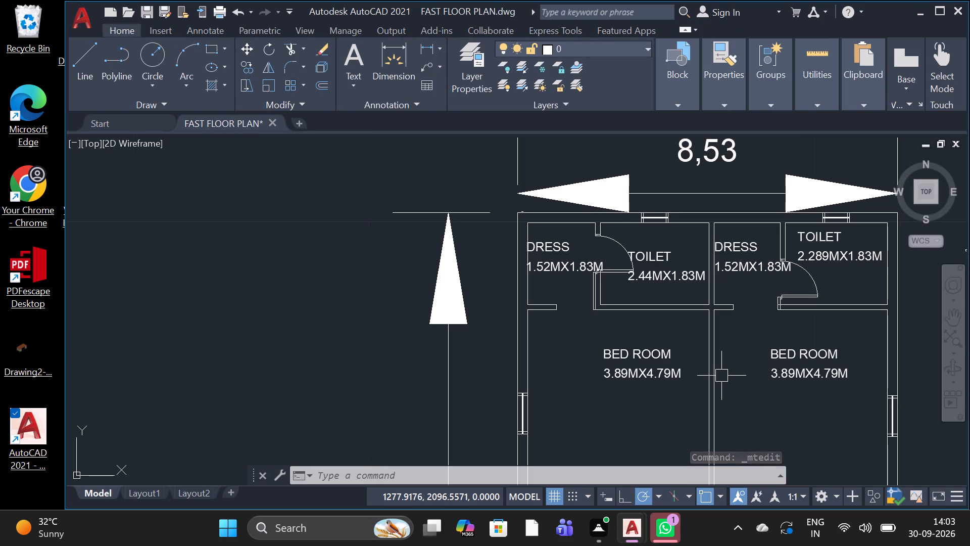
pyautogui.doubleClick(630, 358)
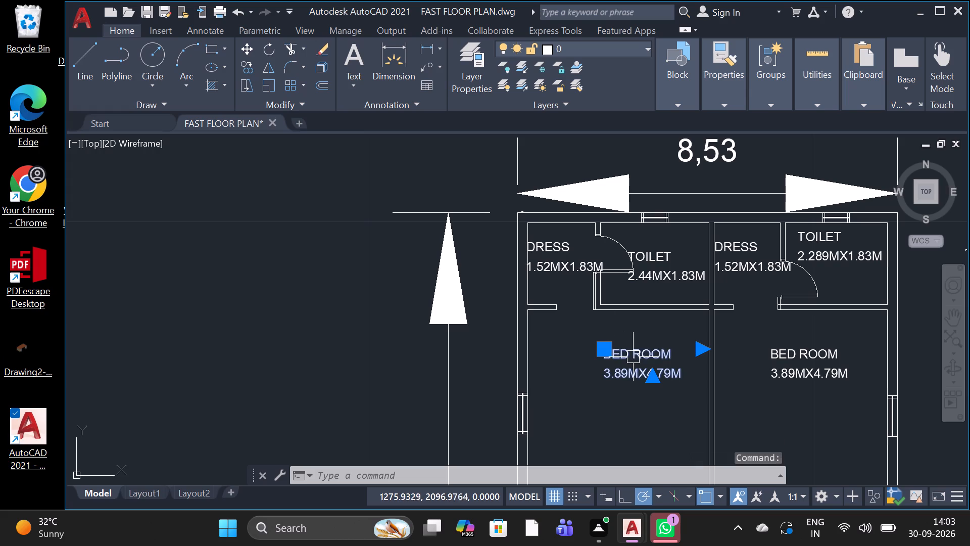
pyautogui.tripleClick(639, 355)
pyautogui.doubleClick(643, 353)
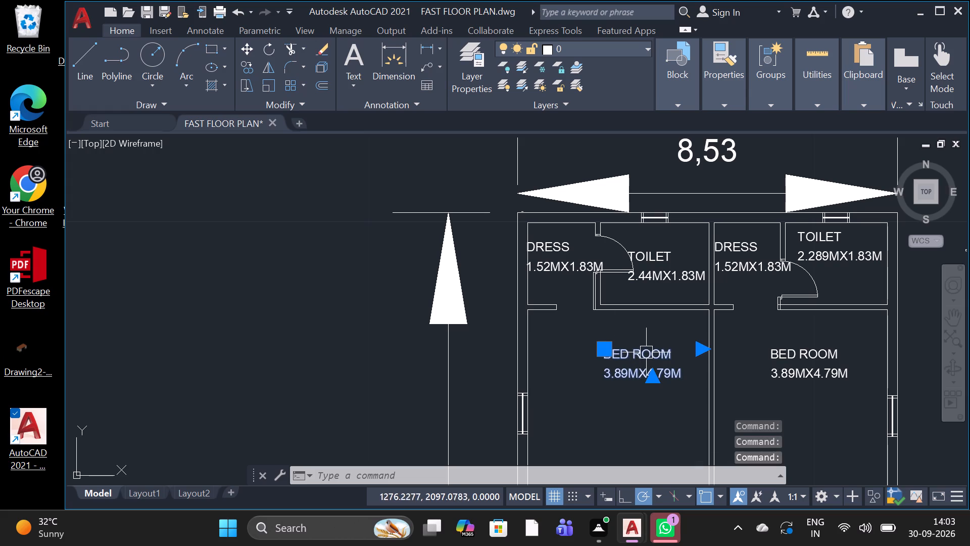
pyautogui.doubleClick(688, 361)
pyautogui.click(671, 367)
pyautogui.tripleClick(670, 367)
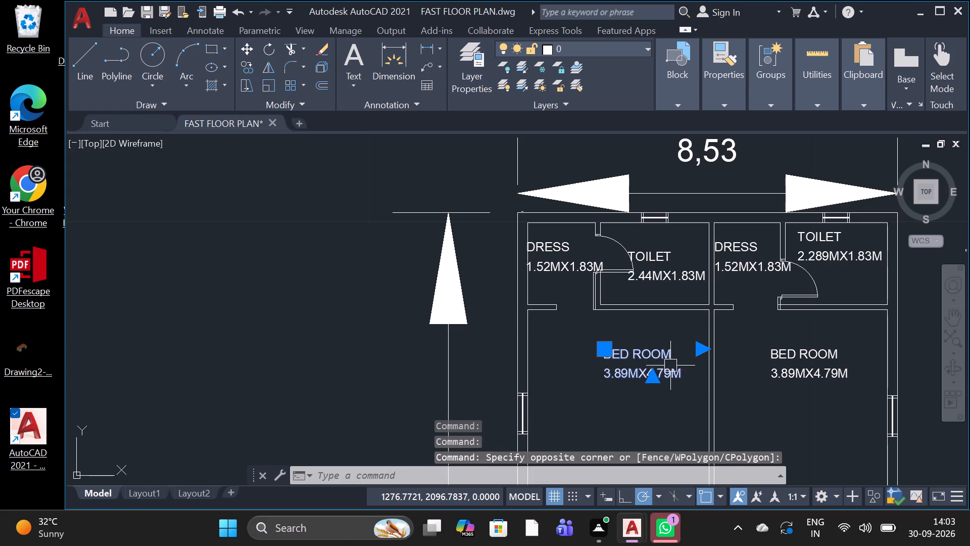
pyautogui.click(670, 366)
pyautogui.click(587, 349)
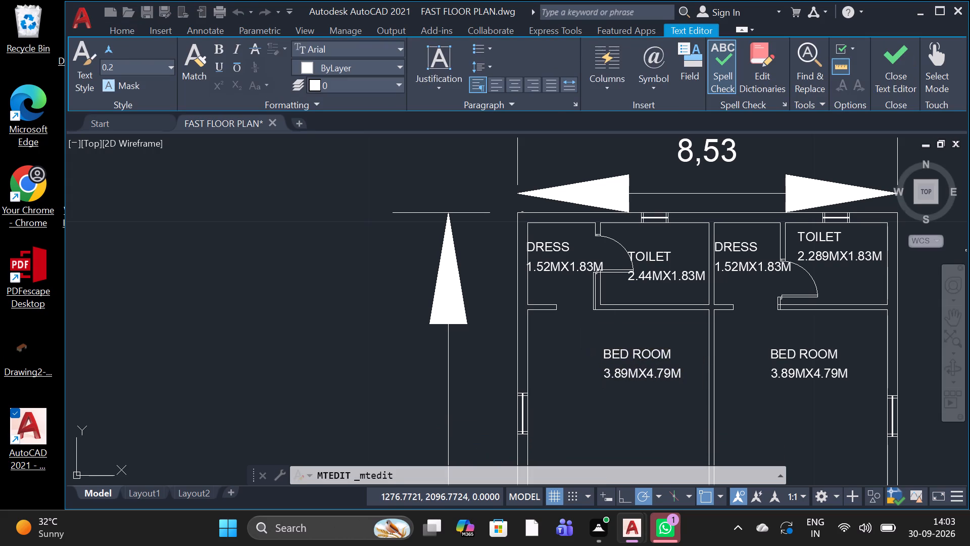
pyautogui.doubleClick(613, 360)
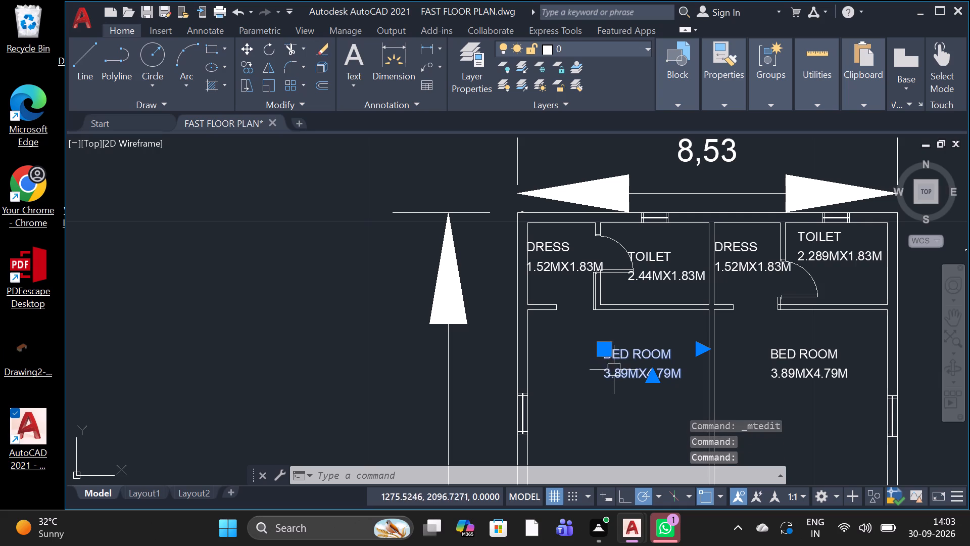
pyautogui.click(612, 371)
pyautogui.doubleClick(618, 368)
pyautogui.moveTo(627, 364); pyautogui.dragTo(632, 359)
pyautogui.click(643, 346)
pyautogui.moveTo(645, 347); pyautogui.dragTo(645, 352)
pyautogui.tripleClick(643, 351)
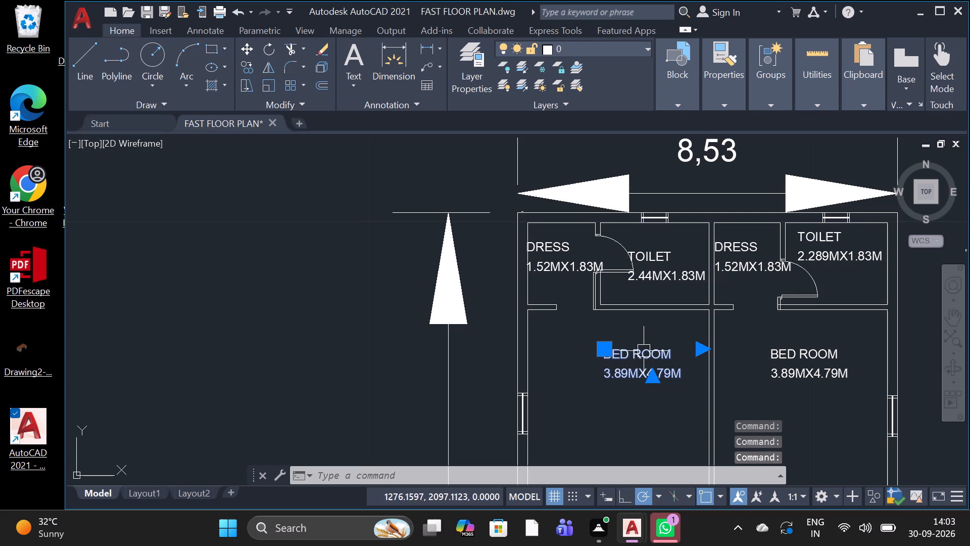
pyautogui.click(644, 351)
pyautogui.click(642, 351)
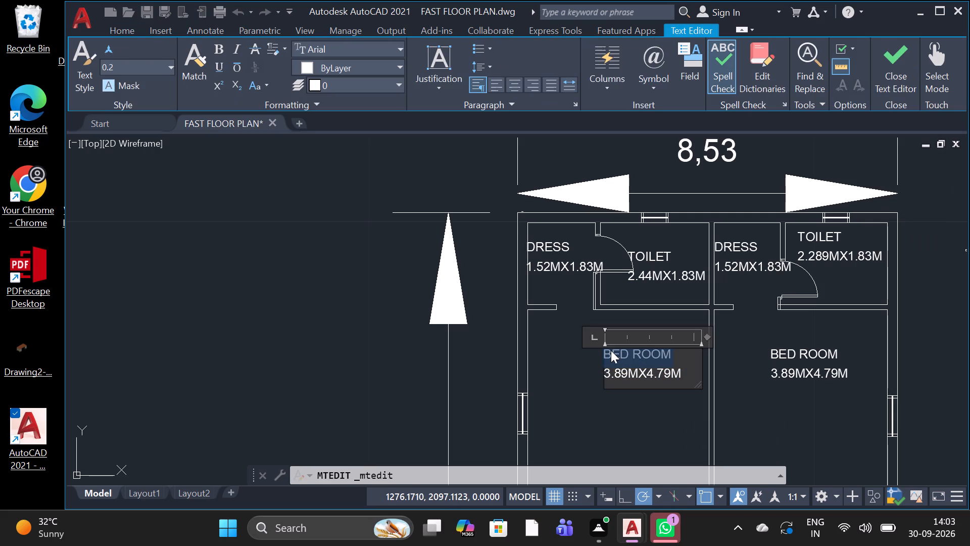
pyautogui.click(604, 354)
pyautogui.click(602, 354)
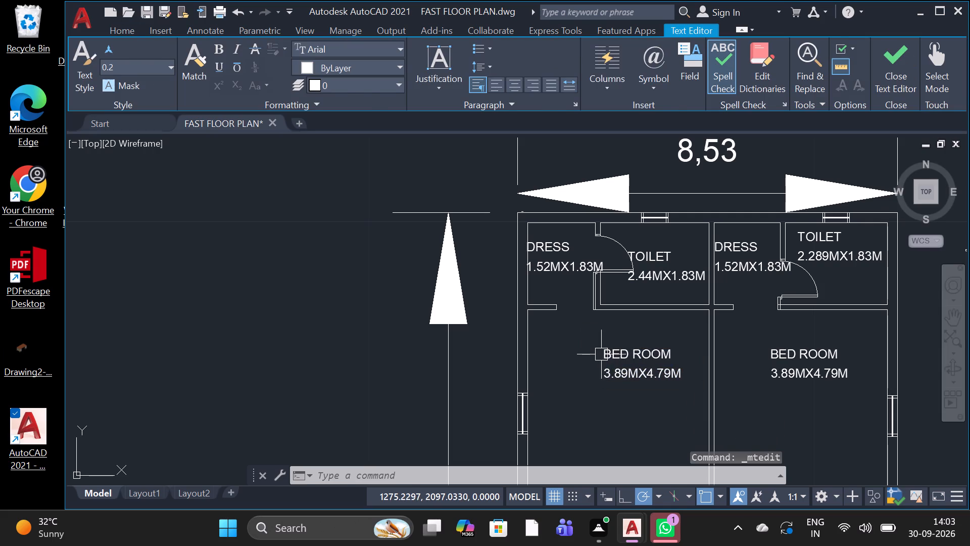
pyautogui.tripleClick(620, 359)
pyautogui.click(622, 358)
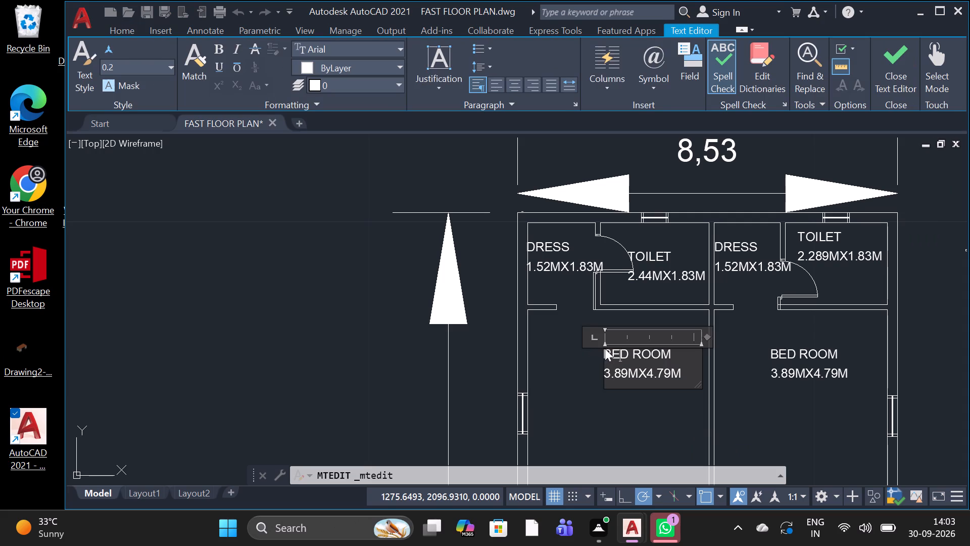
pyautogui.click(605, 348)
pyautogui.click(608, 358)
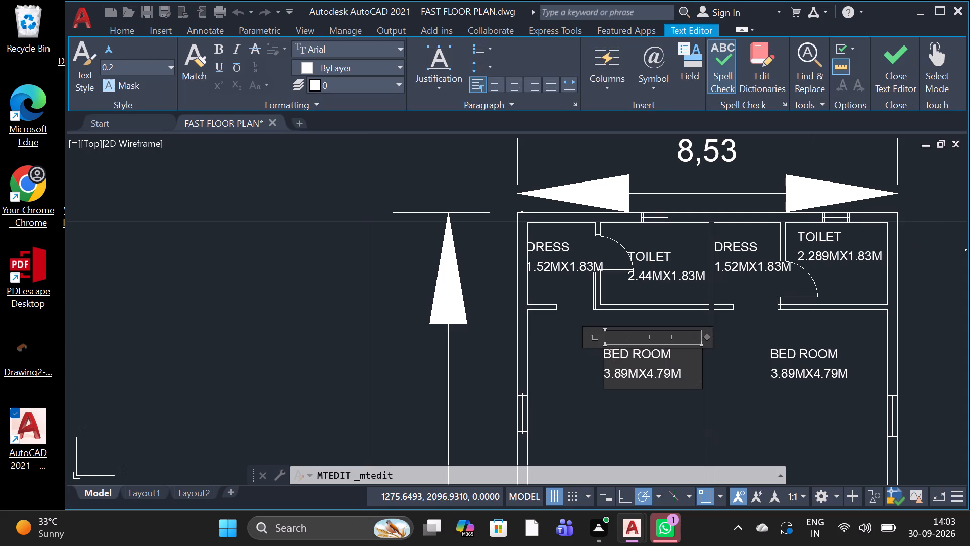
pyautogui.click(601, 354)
# Prefix the BED ROOM label under the 2.44MX1.83M toilet with M so it reads M BED ROOM.
pyautogui.tripleClick(631, 367)
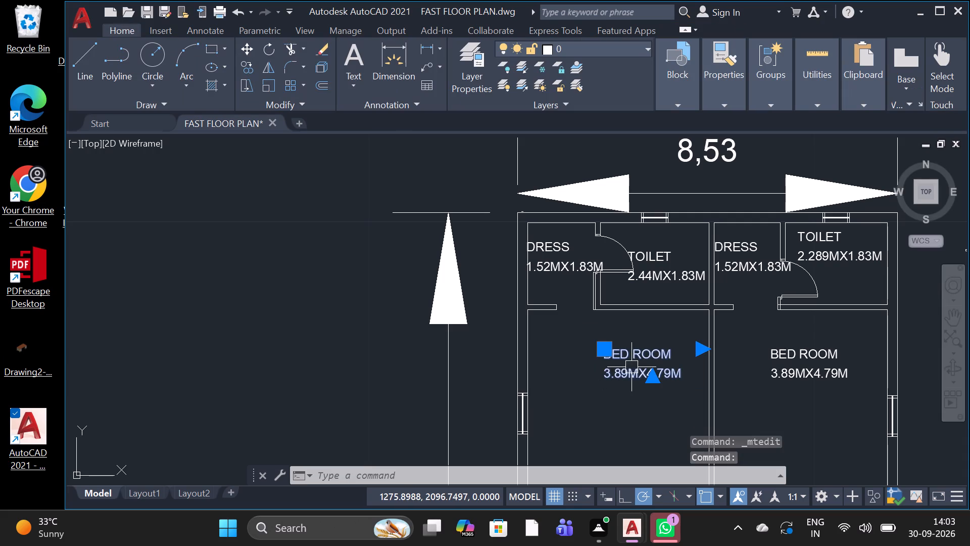
pyautogui.click(631, 367)
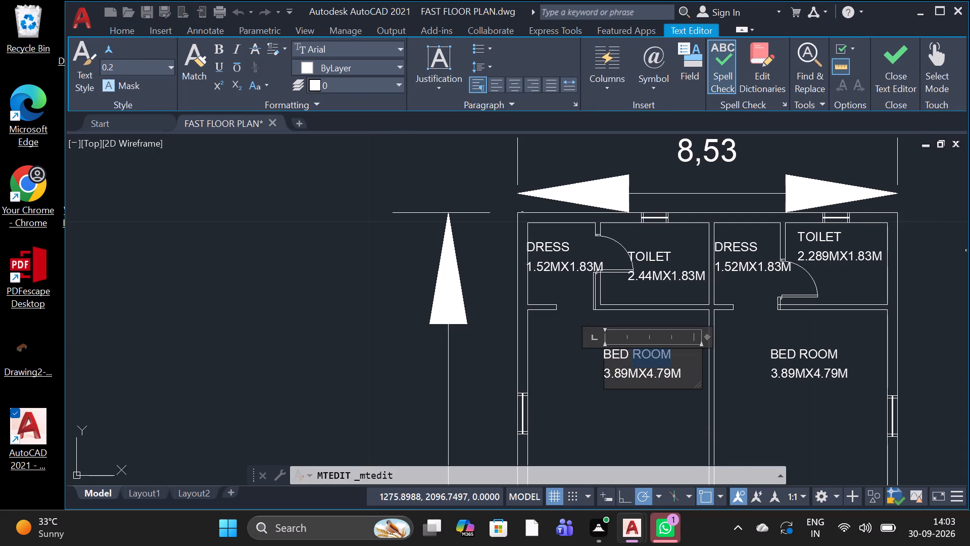
pyautogui.click(608, 350)
pyautogui.click(605, 354)
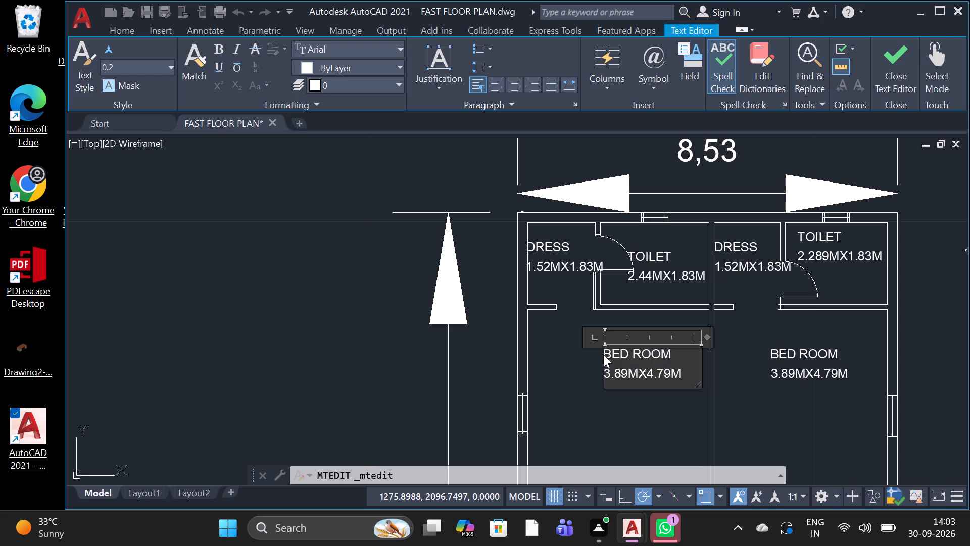
pyautogui.press('m')
pyautogui.press('space')
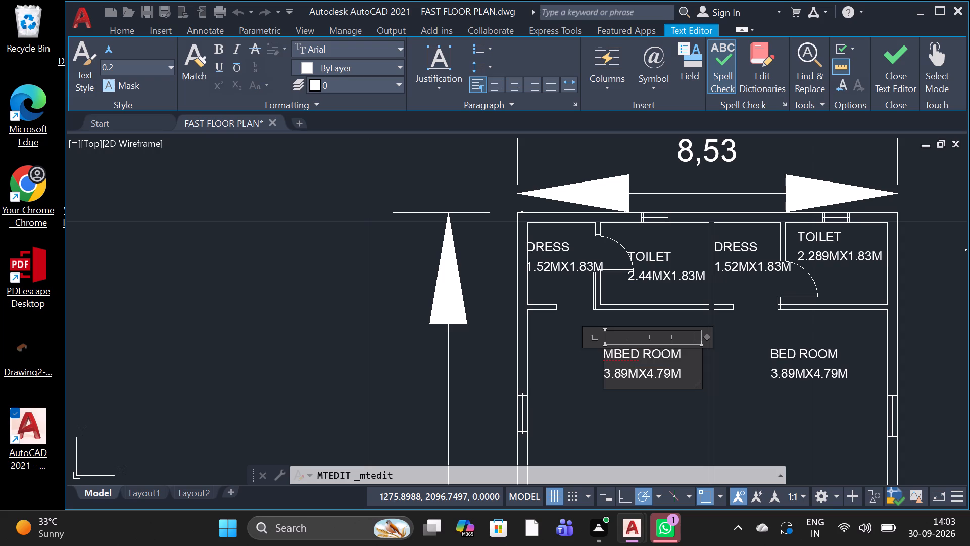
pyautogui.click(596, 434)
# Replace the text of the DRESS label in the large room beside the central staircase with LOUNGE and 5.82MX4.88M on two lines.
pyautogui.scroll(-2, 666, 350)
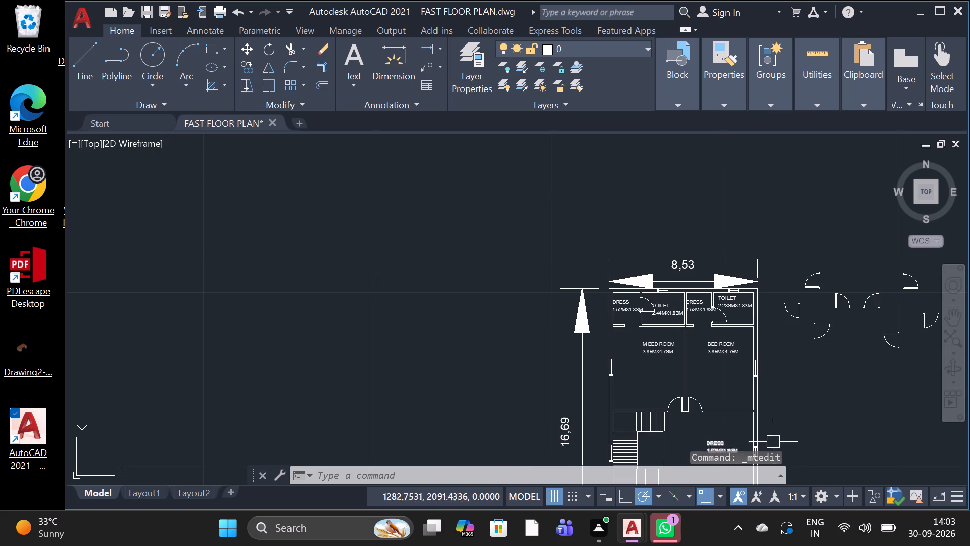
pyautogui.scroll(-3, 721, 386)
pyautogui.scroll(4, 708, 432)
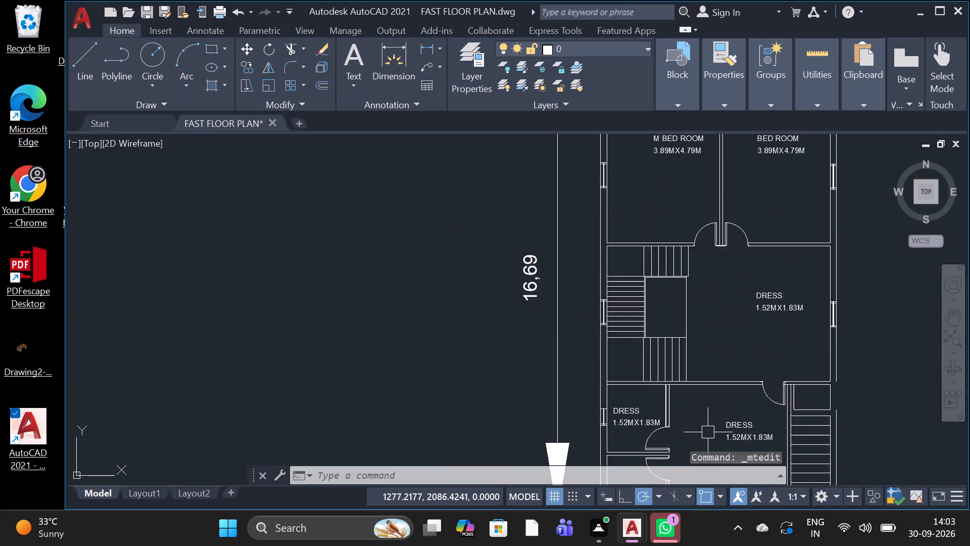
pyautogui.scroll(1, 704, 434)
pyautogui.scroll(-1, 734, 284)
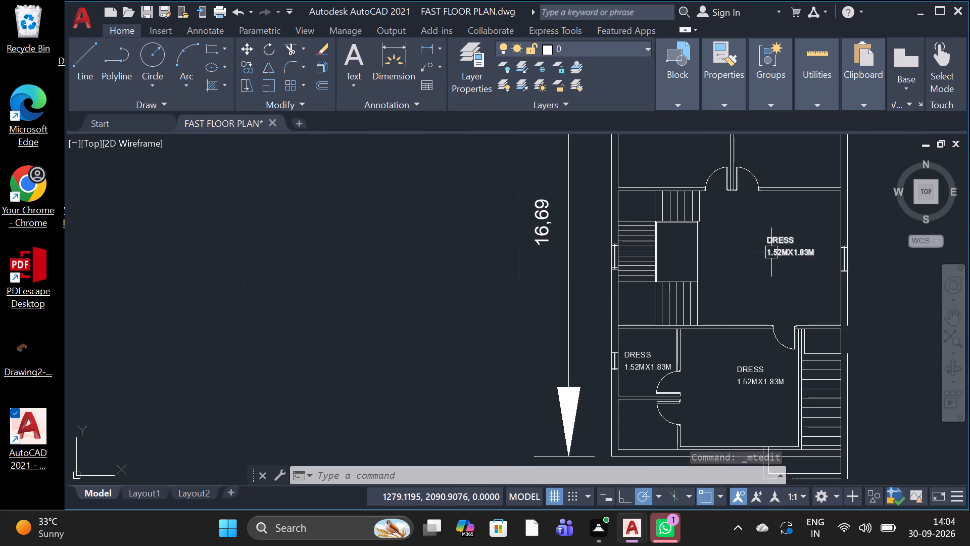
pyautogui.doubleClick(771, 252)
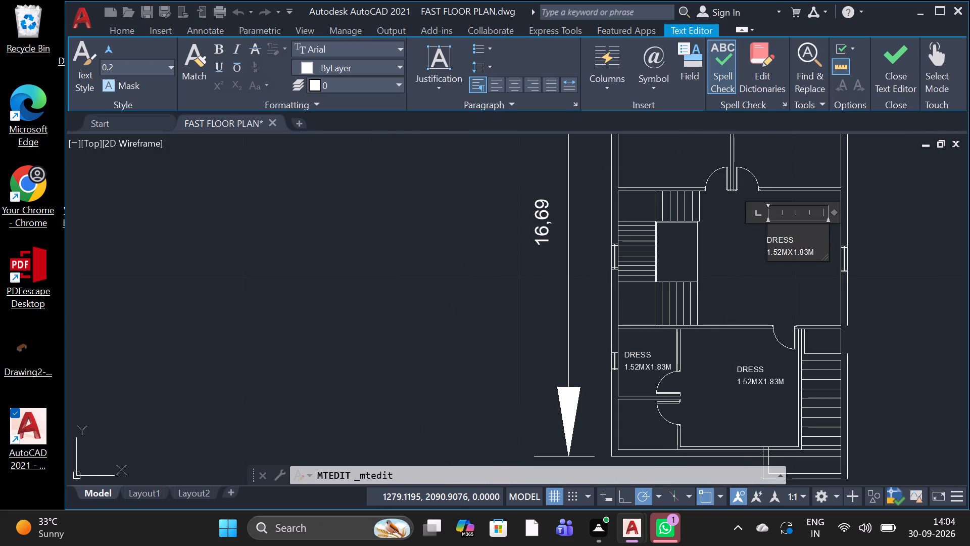
pyautogui.click(813, 246)
pyautogui.click(816, 253)
pyautogui.press('BackSpace')
pyautogui.press('BackSpace')
pyautogui.press('BackSpace')
pyautogui.press('BackSpace')
pyautogui.press('BackSpace')
pyautogui.press('BackSpace')
pyautogui.press('BackSpace')
pyautogui.press('BackSpace')
pyautogui.press('BackSpace')
pyautogui.press('BackSpace')
pyautogui.press('BackSpace')
pyautogui.press('BackSpace')
pyautogui.press('BackSpace')
pyautogui.press('BackSpace')
pyautogui.press('BackSpace')
pyautogui.press('BackSpace')
pyautogui.press('BackSpace')
pyautogui.press('BackSpace')
pyautogui.press('BackSpace')
pyautogui.press('BackSpace')
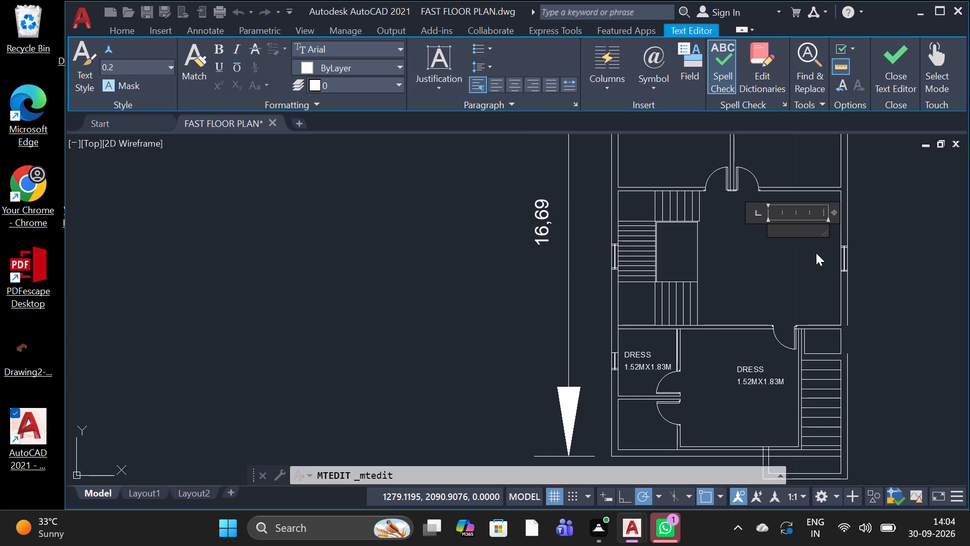
pyautogui.write('LOU')
pyautogui.press('n')
pyautogui.press('g')
pyautogui.press('e')
pyautogui.press('Return')
pyautogui.press('5')
pyautogui.press('.')
pyautogui.write('82')
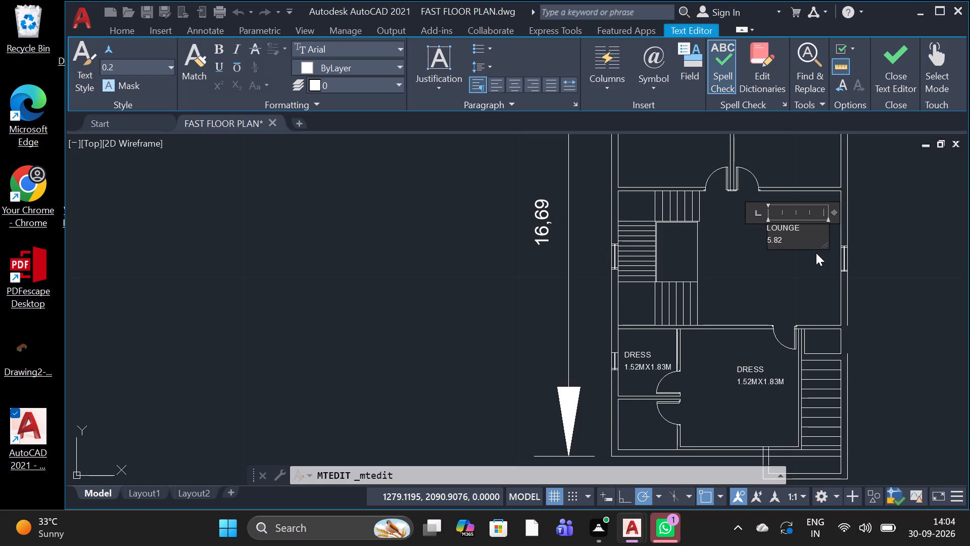
pyautogui.press('m')
pyautogui.press('x')
pyautogui.press('4')
pyautogui.press('.')
pyautogui.write('88')
pyautogui.press('m')
pyautogui.click(821, 268)
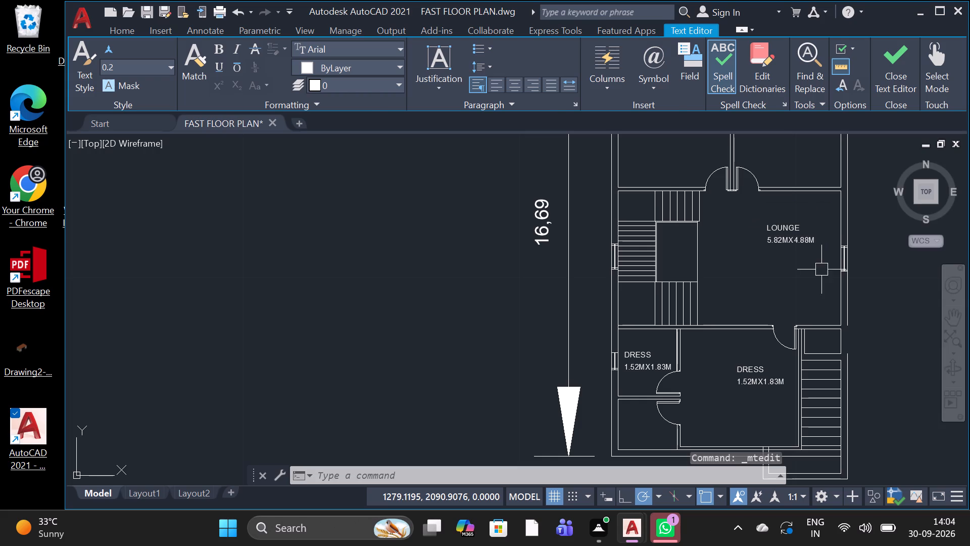
# Replace the text of the DRESS label in the small room below the central staircase with TOILET and 2.13MX2.44M on two lines.
pyautogui.scroll(-1, 741, 324)
pyautogui.scroll(1, 705, 370)
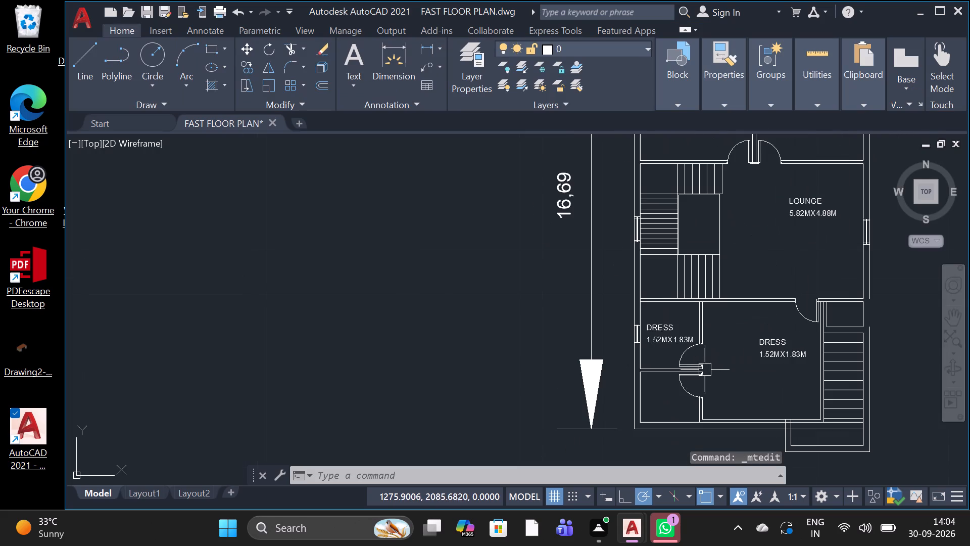
pyautogui.doubleClick(664, 338)
pyautogui.moveTo(665, 334); pyautogui.dragTo(669, 333)
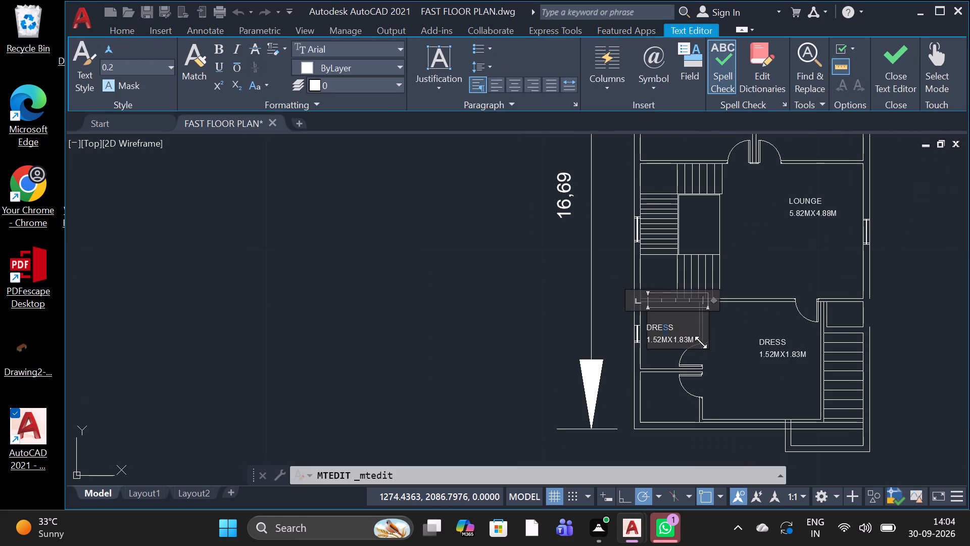
pyautogui.click(699, 341)
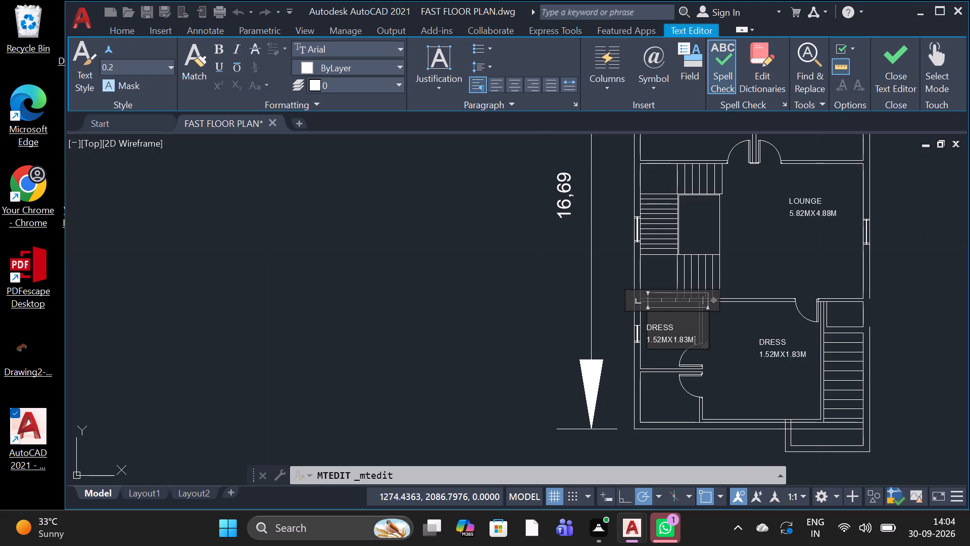
pyautogui.press('BackSpace')
pyautogui.press('BackSpace')
pyautogui.press('BackSpace')
pyautogui.press('BackSpace')
pyautogui.press('BackSpace')
pyautogui.press('BackSpace')
pyautogui.press('BackSpace')
pyautogui.press('BackSpace')
pyautogui.press('BackSpace')
pyautogui.press('BackSpace')
pyautogui.press('BackSpace')
pyautogui.press('BackSpace')
pyautogui.press('BackSpace')
pyautogui.press('BackSpace')
pyautogui.press('BackSpace')
pyautogui.press('BackSpace')
pyautogui.press('BackSpace')
pyautogui.press('BackSpace')
pyautogui.press('BackSpace')
pyautogui.press('BackSpace')
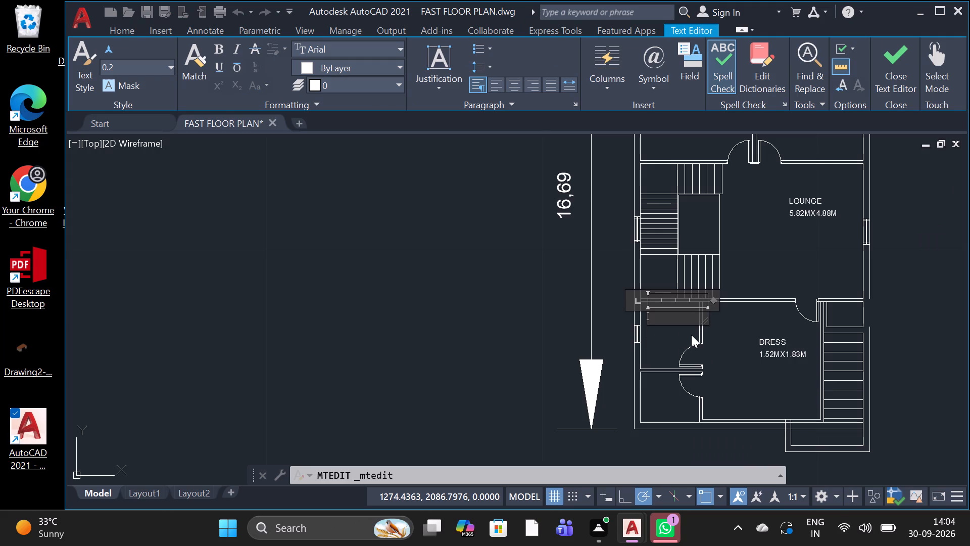
pyautogui.press('t')
pyautogui.press('o')
pyautogui.press('i')
pyautogui.press('l')
pyautogui.press('e')
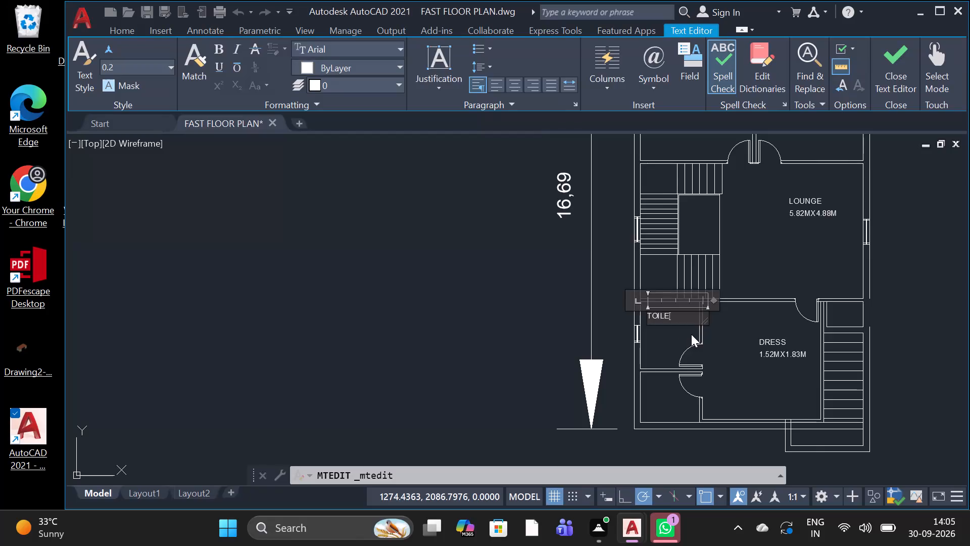
pyautogui.press('t')
pyautogui.press('Return')
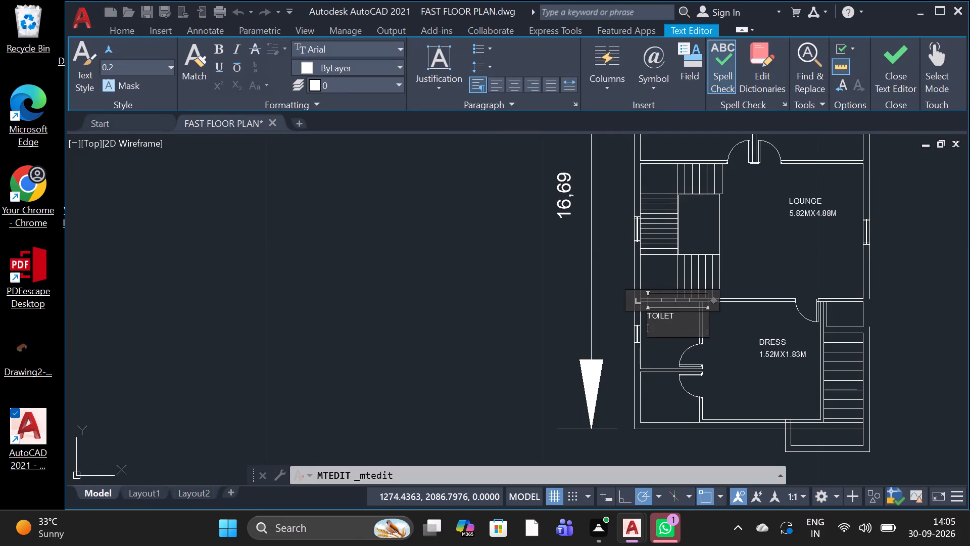
pyautogui.press('2')
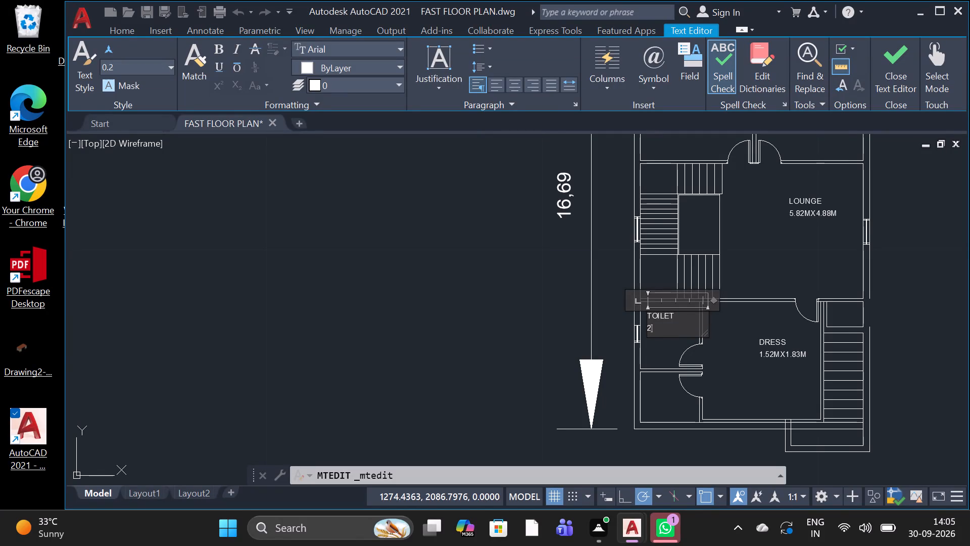
pyautogui.press('.')
pyautogui.press('1')
pyautogui.press('3')
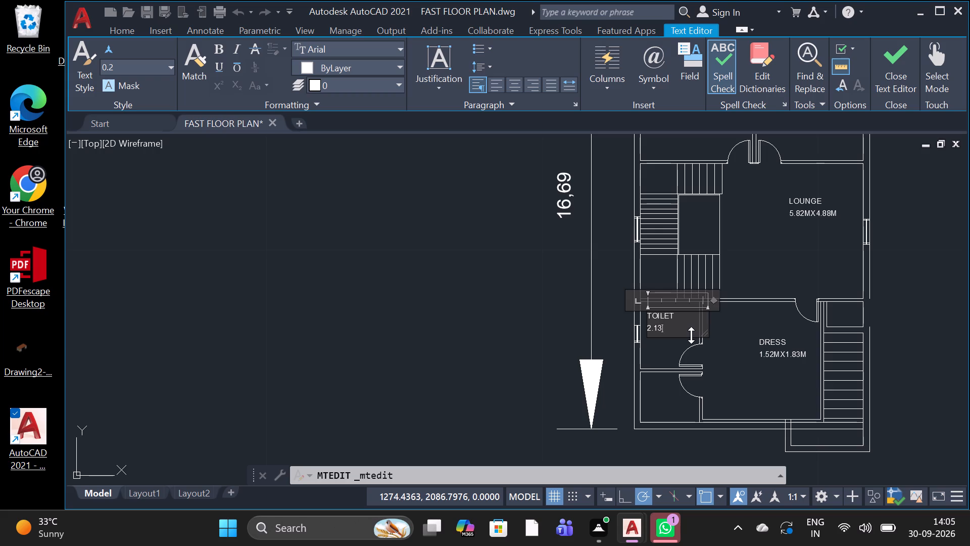
pyautogui.press('m')
pyautogui.press('x')
pyautogui.press('2')
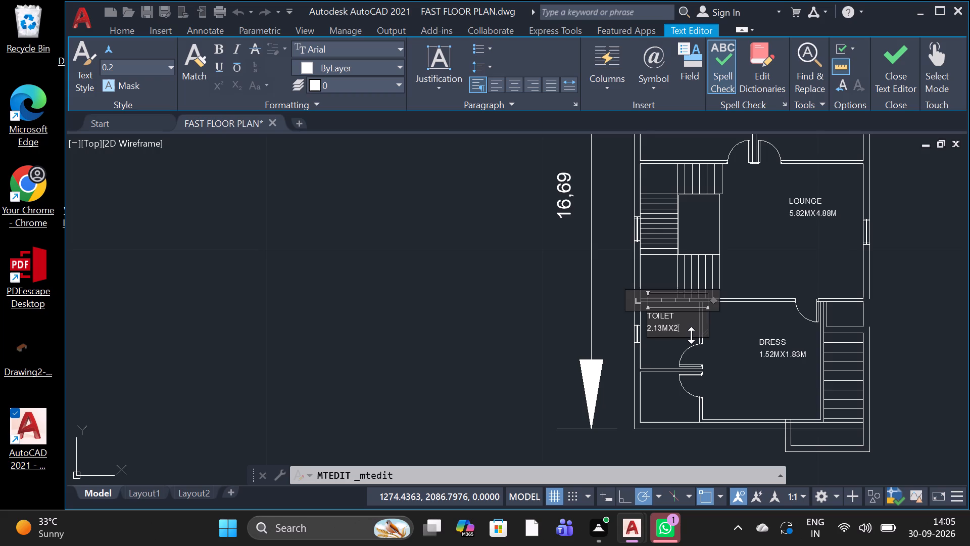
pyautogui.press('.')
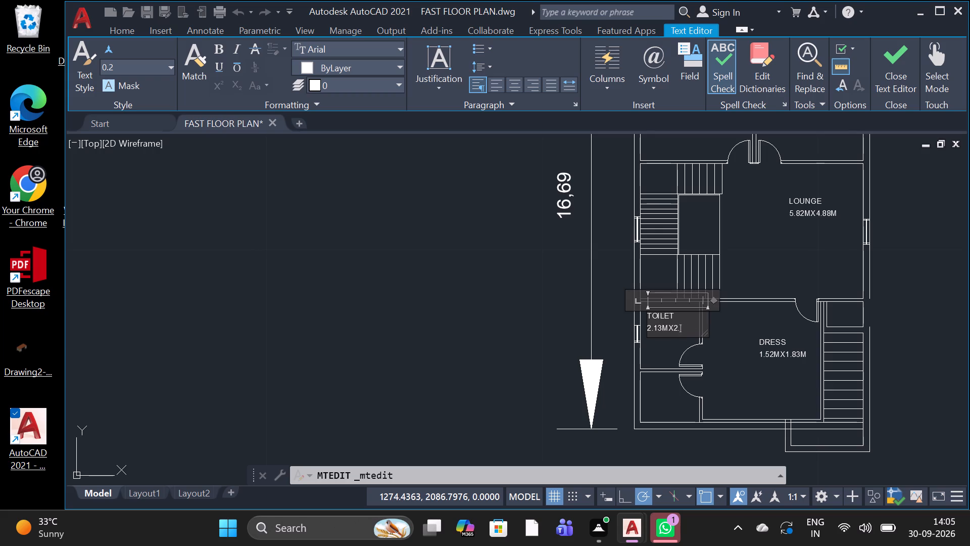
pyautogui.write('44')
pyautogui.press('m')
pyautogui.click(671, 354)
# Replace the text of the DRESS label in the large room below the lounge with HOMETHEATRE and 4.28MX4.27M on two lines.
pyautogui.doubleClick(772, 351)
pyautogui.click(780, 346)
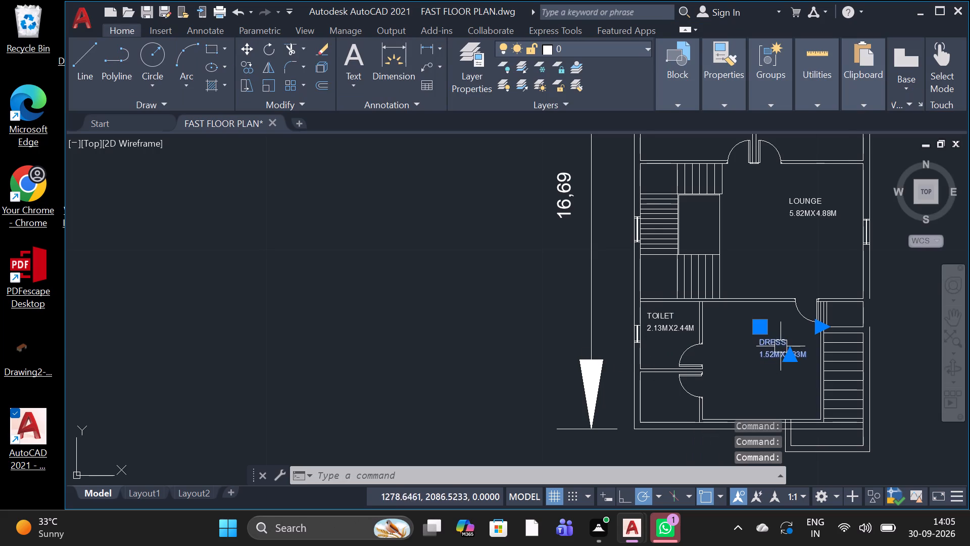
pyautogui.click(783, 342)
pyautogui.doubleClick(783, 342)
pyautogui.click(786, 342)
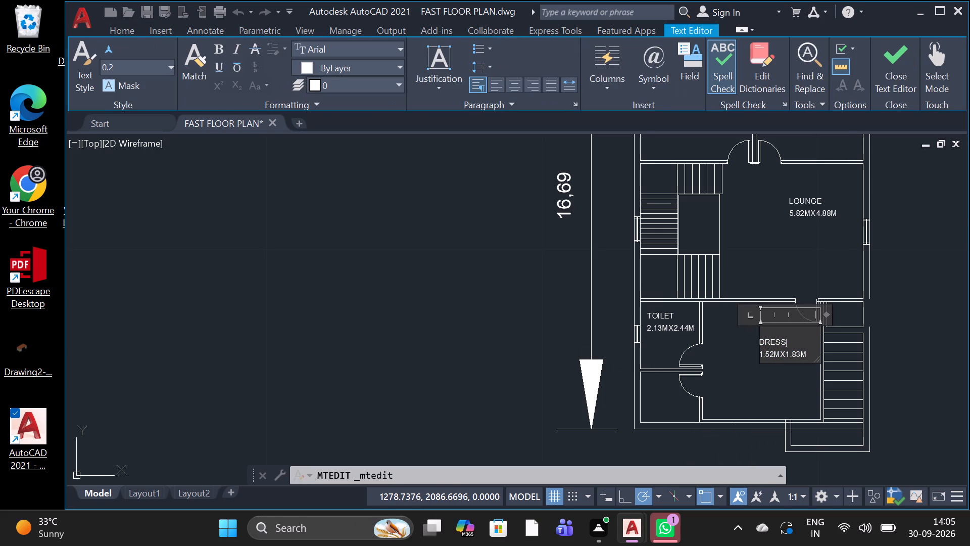
pyautogui.click(817, 356)
pyautogui.click(816, 354)
pyautogui.press('BackSpace')
pyautogui.press('BackSpace')
pyautogui.press('BackSpace')
pyautogui.press('BackSpace')
pyautogui.press('BackSpace')
pyautogui.press('BackSpace')
pyautogui.press('BackSpace')
pyautogui.press('BackSpace')
pyautogui.press('BackSpace')
pyautogui.press('BackSpace')
pyautogui.press('BackSpace')
pyautogui.press('BackSpace')
pyautogui.press('BackSpace')
pyautogui.press('BackSpace')
pyautogui.press('BackSpace')
pyautogui.press('BackSpace')
pyautogui.press('BackSpace')
pyautogui.press('BackSpace')
pyautogui.press('BackSpace')
pyautogui.press('BackSpace')
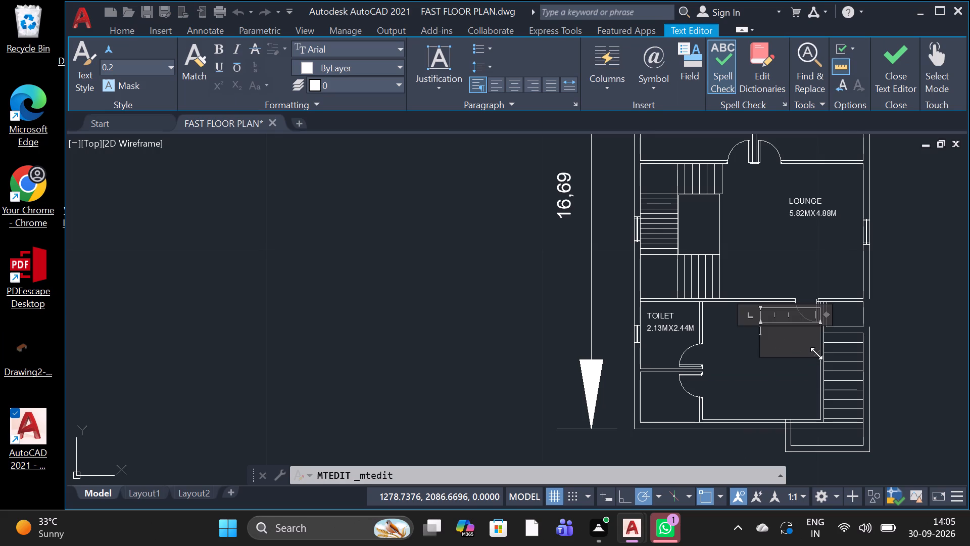
pyautogui.write('HOME')
pyautogui.press('t')
pyautogui.press('h')
pyautogui.press('e')
pyautogui.press('a')
pyautogui.write('TR')
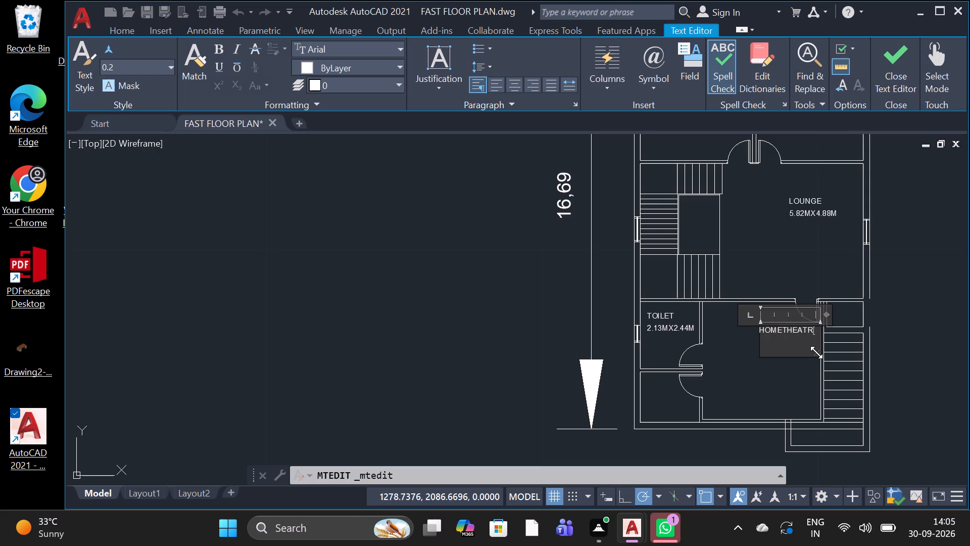
pyautogui.press('e')
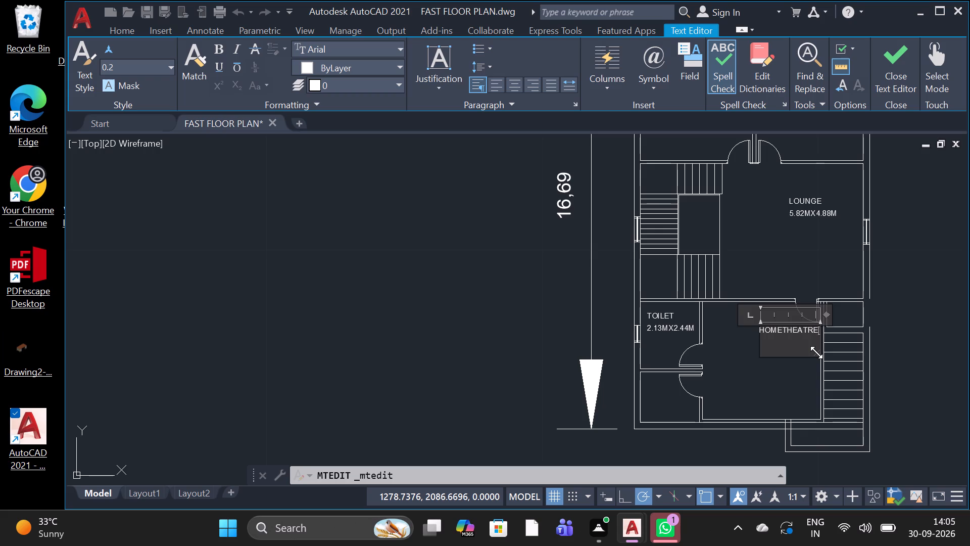
pyautogui.press('Return')
pyautogui.press('4')
pyautogui.press('.')
pyautogui.write('28')
pyautogui.press('m')
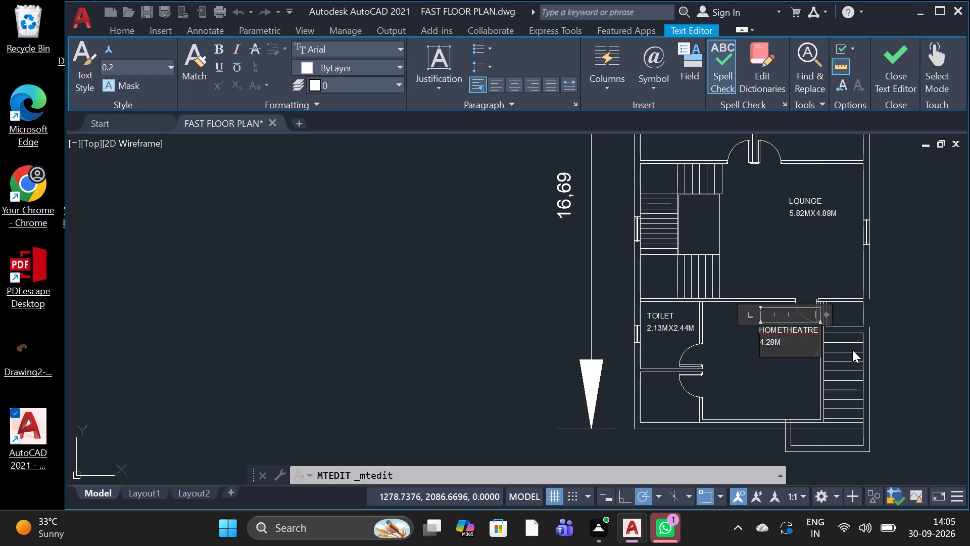
pyautogui.press('x')
pyautogui.press('4')
pyautogui.press('.')
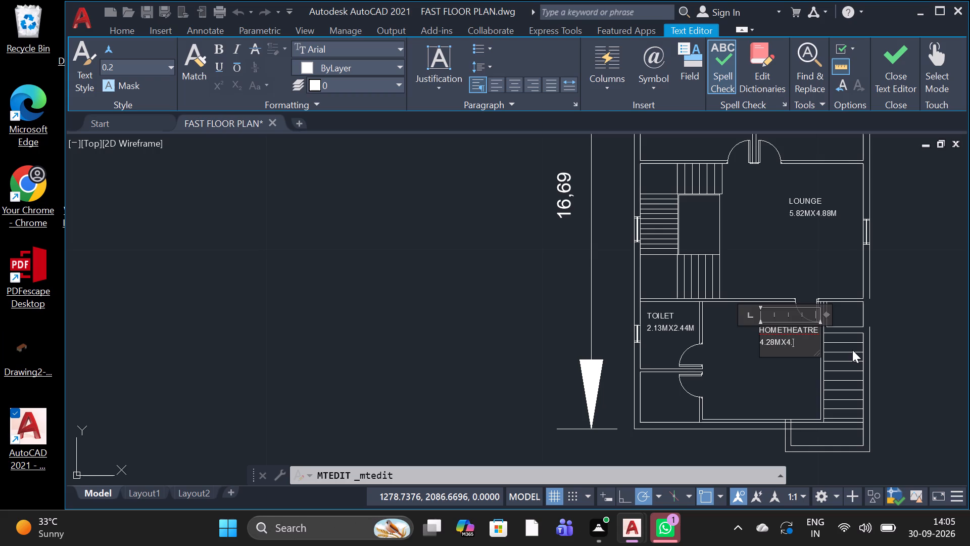
pyautogui.press('2')
pyautogui.press('7')
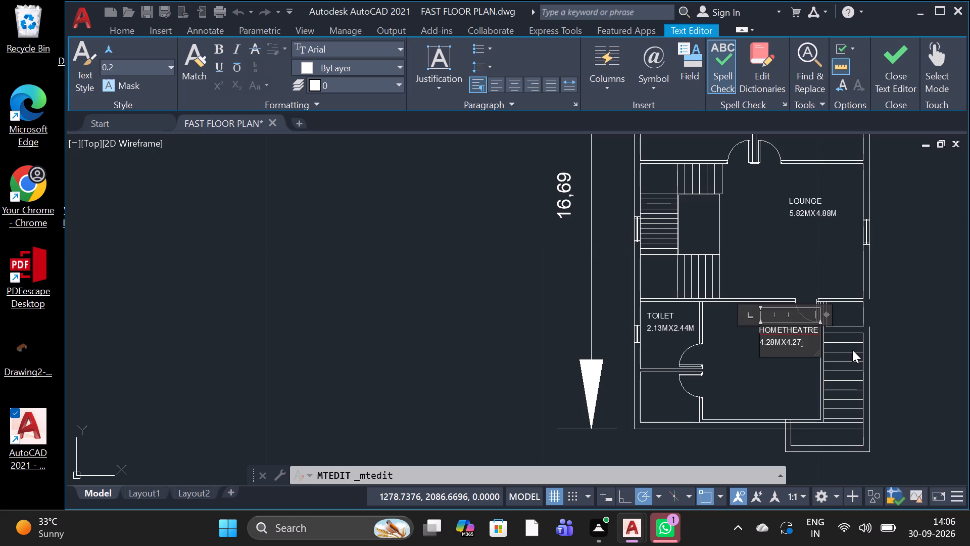
pyautogui.press('m')
pyautogui.click(745, 403)
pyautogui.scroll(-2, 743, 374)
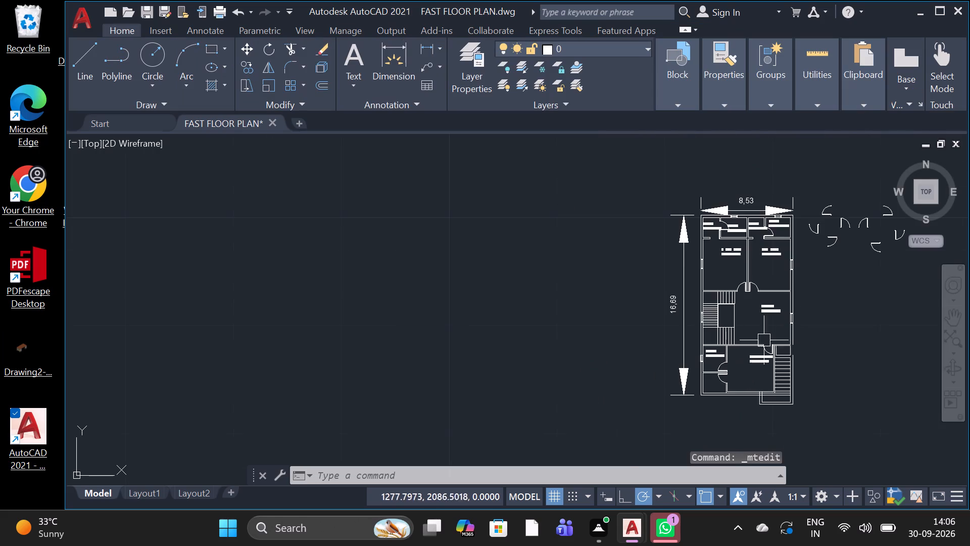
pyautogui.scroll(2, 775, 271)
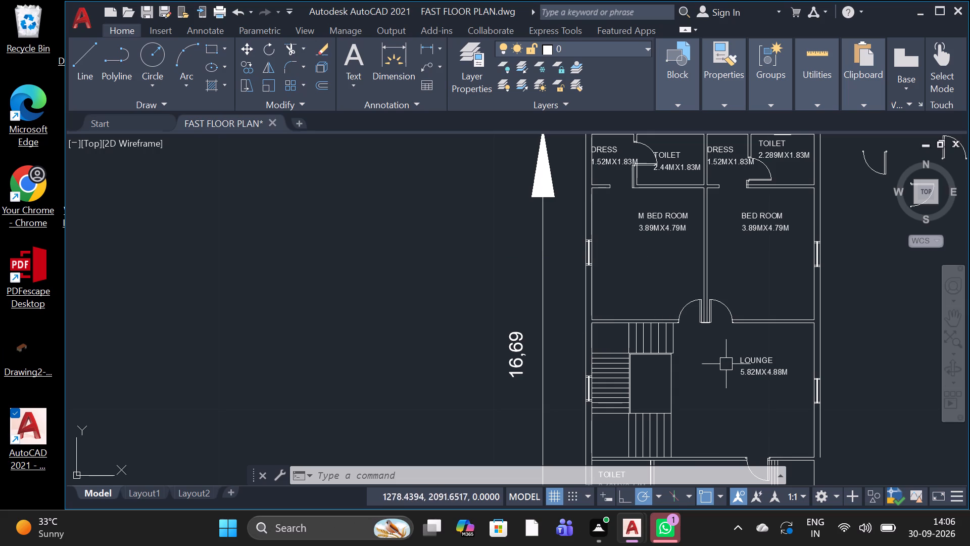
# Copy the 2.13MX2.44M TOILET label into the small room above the side staircase, next to the home theatre door.
pyautogui.scroll(1, 723, 363)
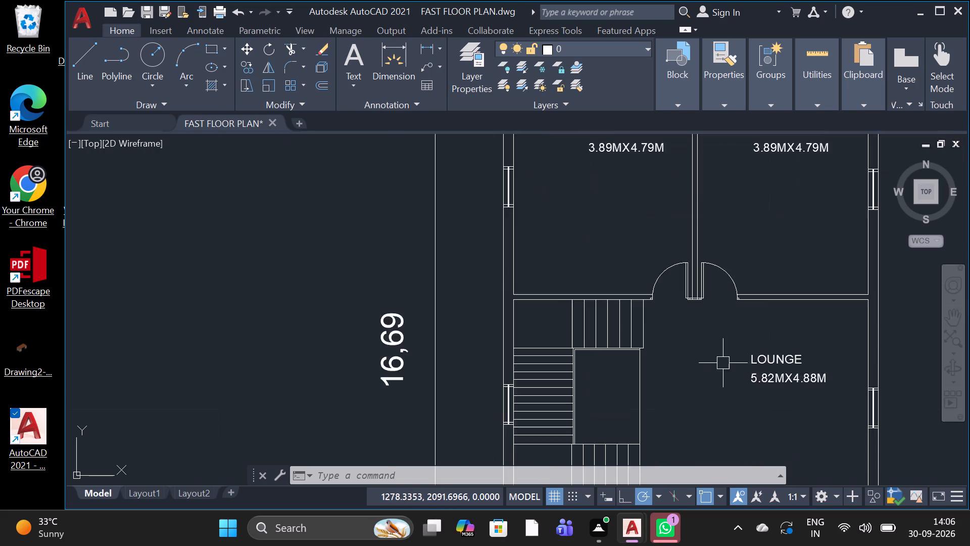
pyautogui.scroll(1, 723, 363)
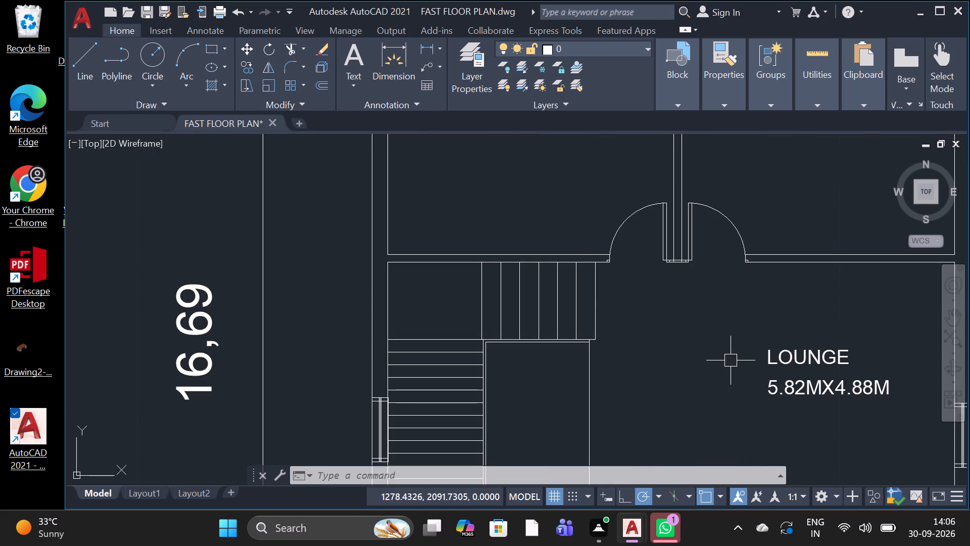
pyautogui.scroll(-2, 732, 358)
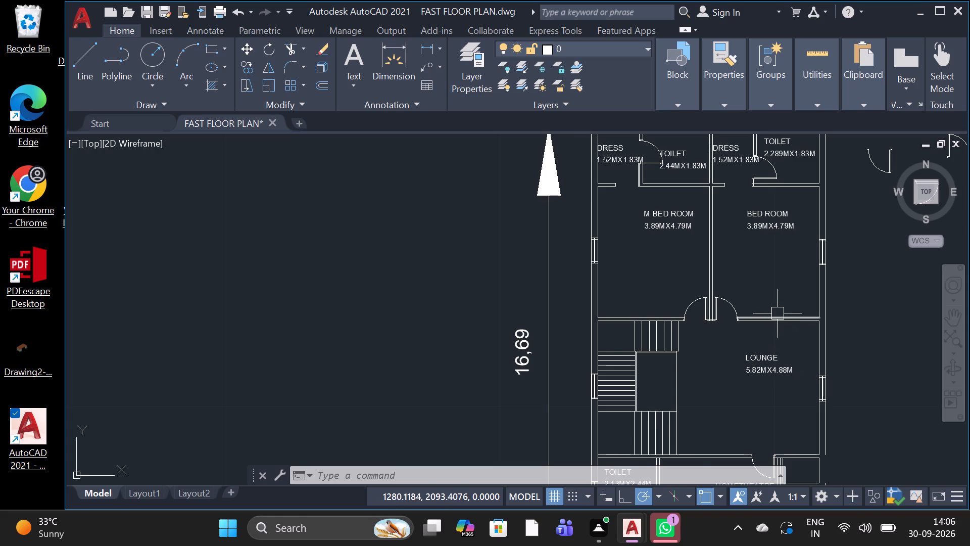
pyautogui.scroll(-1, 782, 313)
pyautogui.scroll(2, 781, 434)
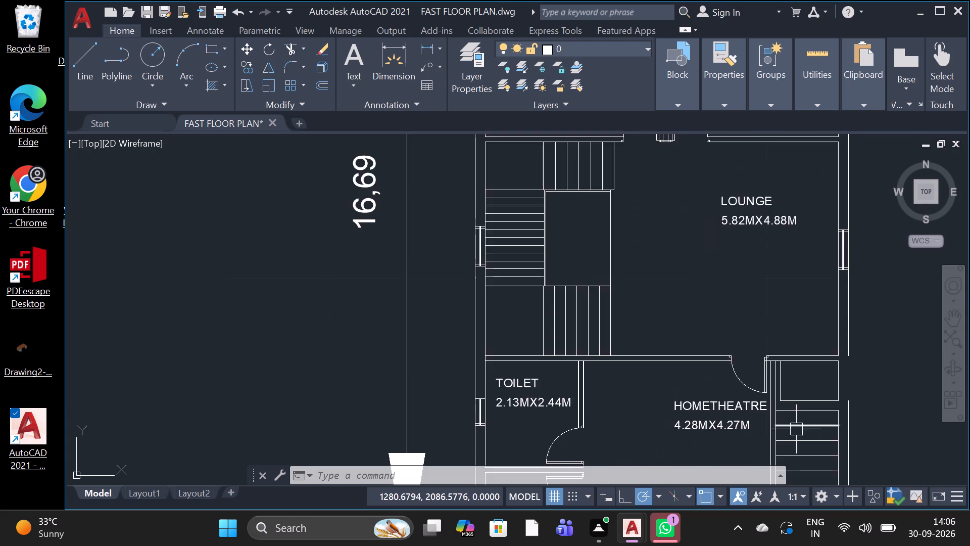
pyautogui.scroll(1, 796, 429)
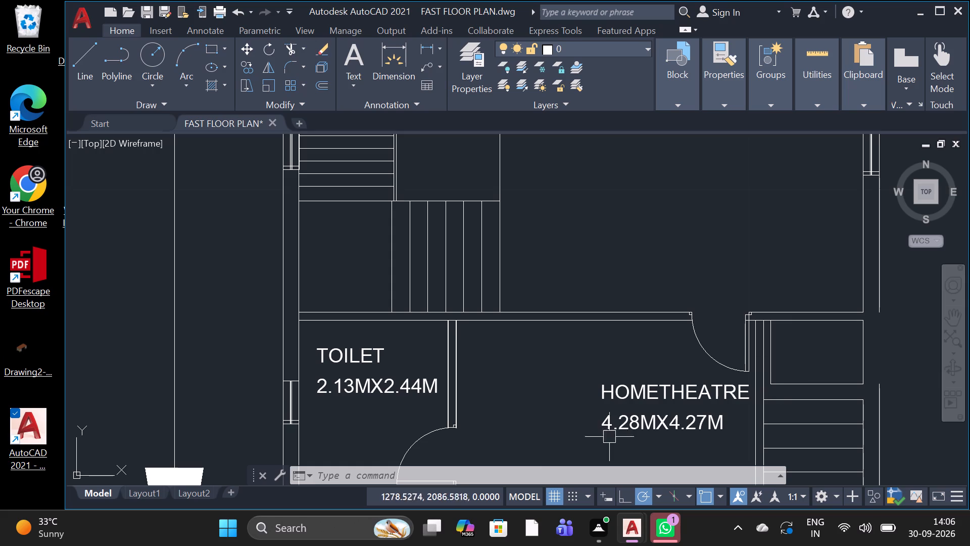
pyautogui.click(336, 376)
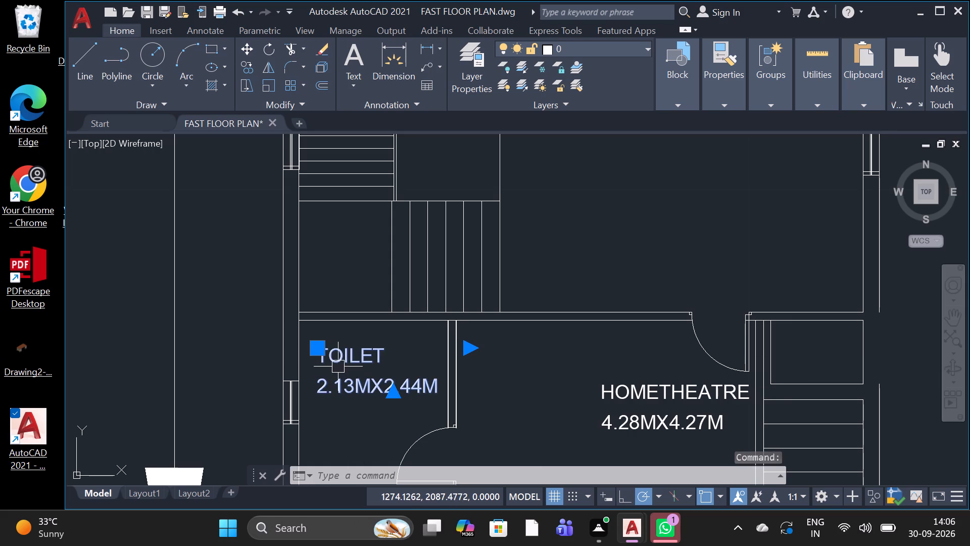
pyautogui.press('Escape')
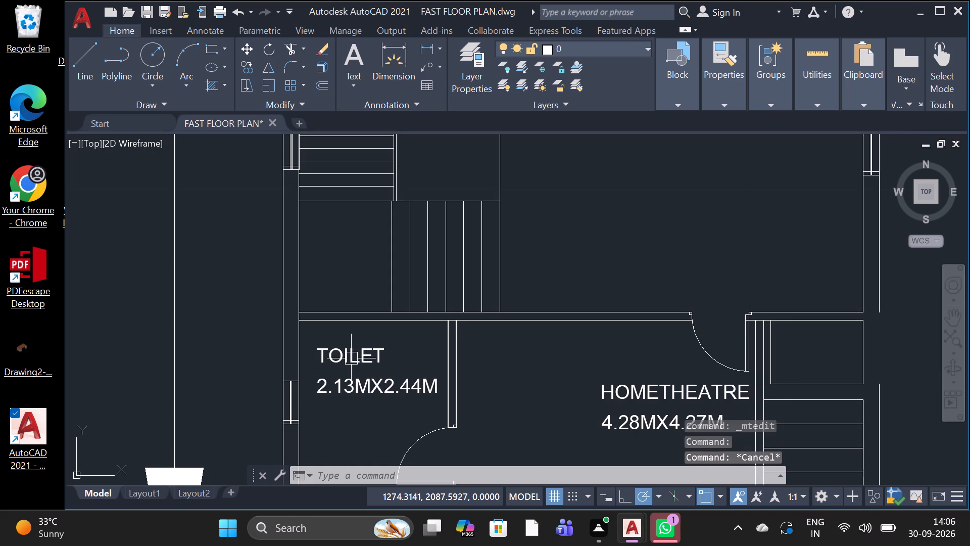
pyautogui.write('CO')
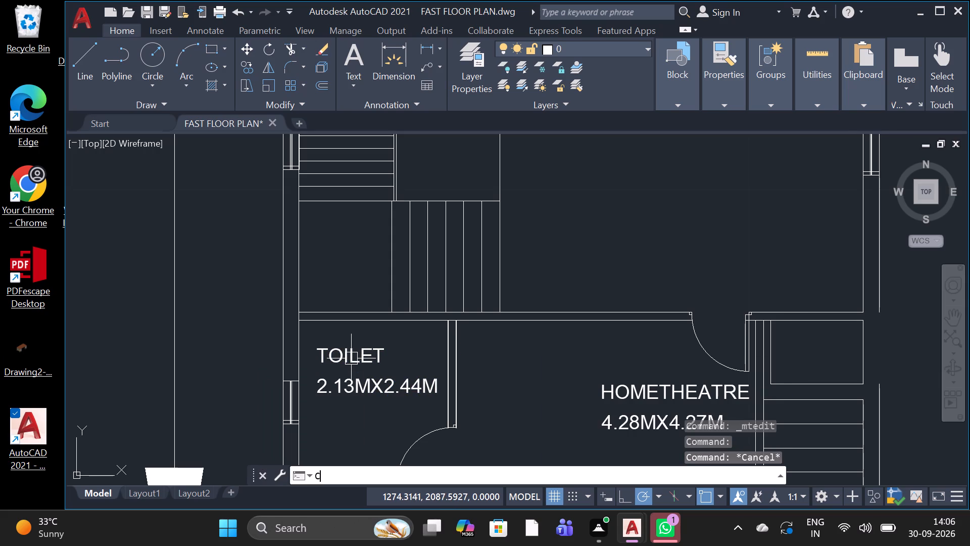
pyautogui.press('space')
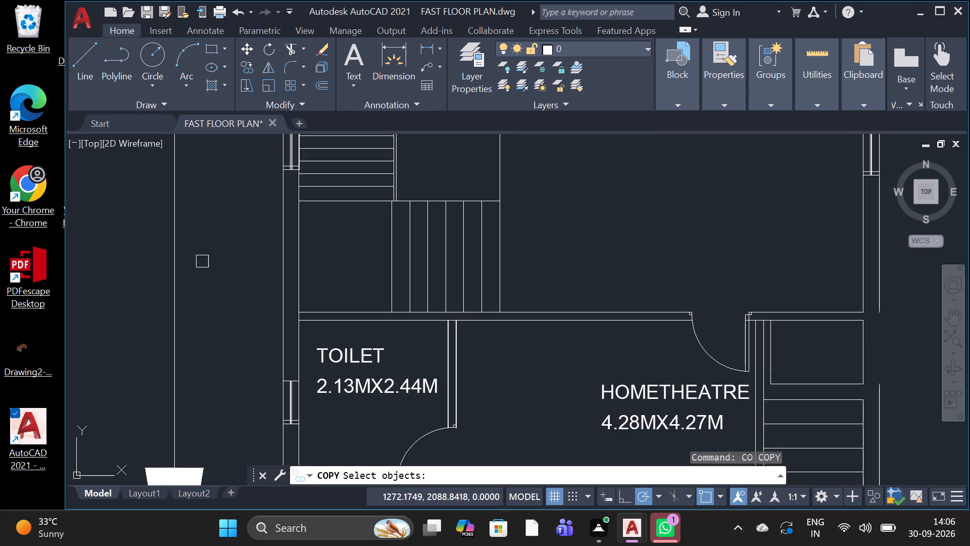
pyautogui.click(379, 374)
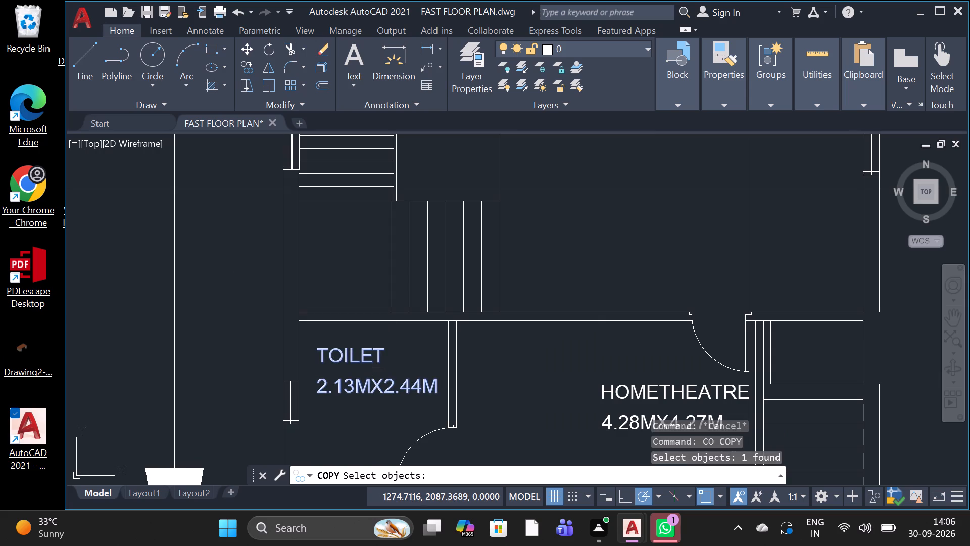
pyautogui.press('space')
pyautogui.click(461, 371)
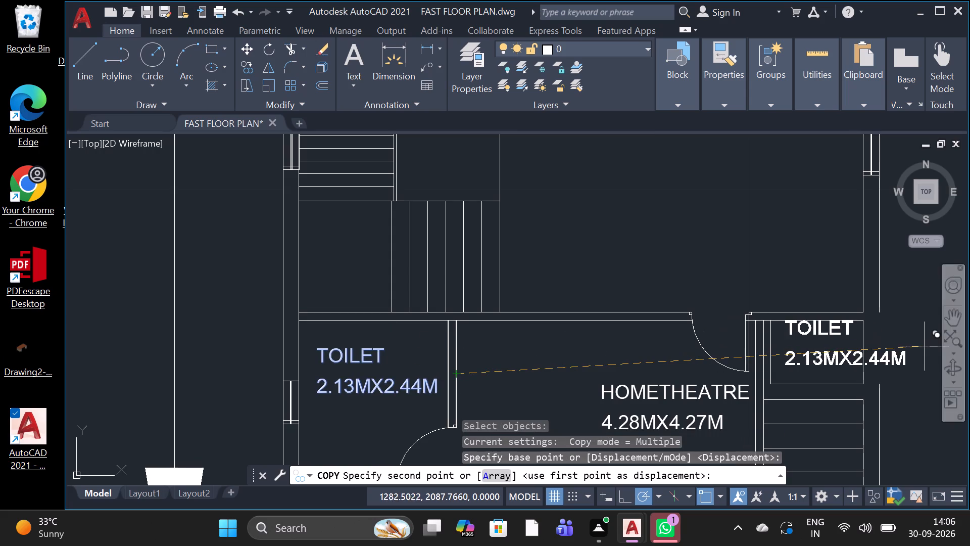
pyautogui.click(916, 355)
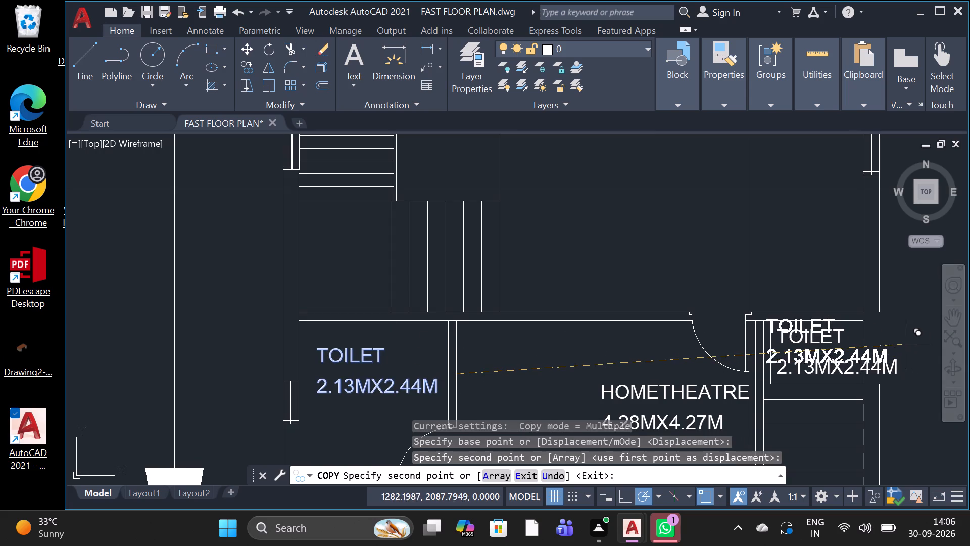
pyautogui.press('Escape')
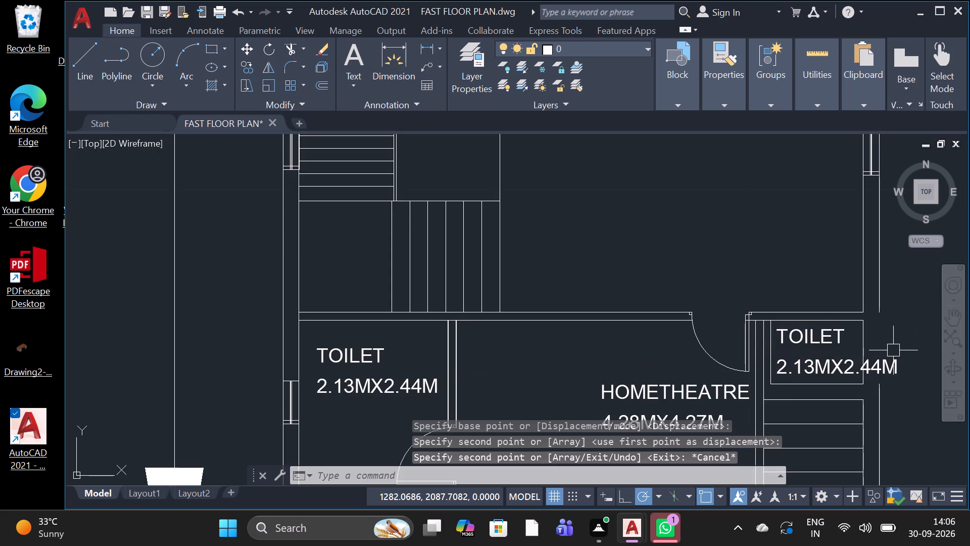
# Replace the text of the copied TOILET label above the side staircase with POOJA and 1.32MX0.91M on two lines.
pyautogui.click(784, 343)
pyautogui.doubleClick(815, 329)
pyautogui.click(820, 336)
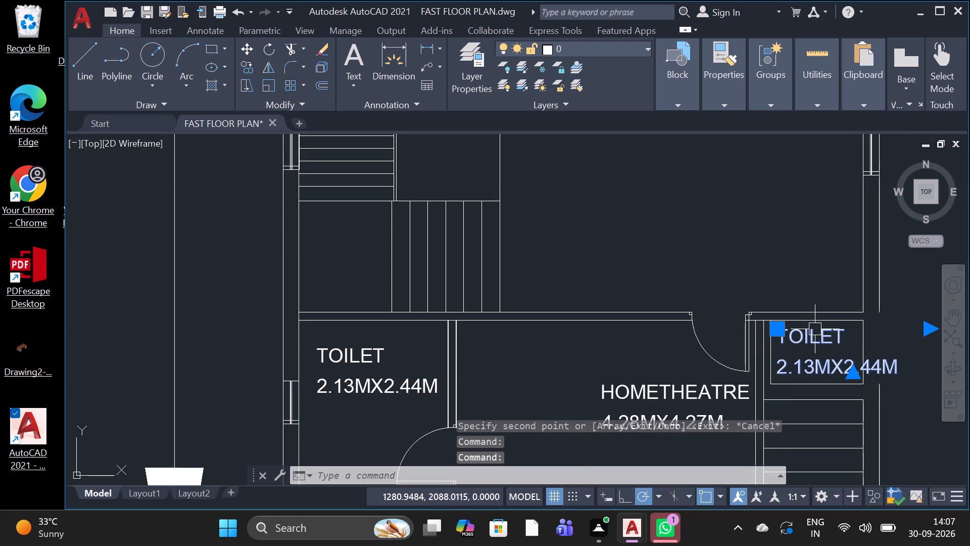
pyautogui.click(913, 369)
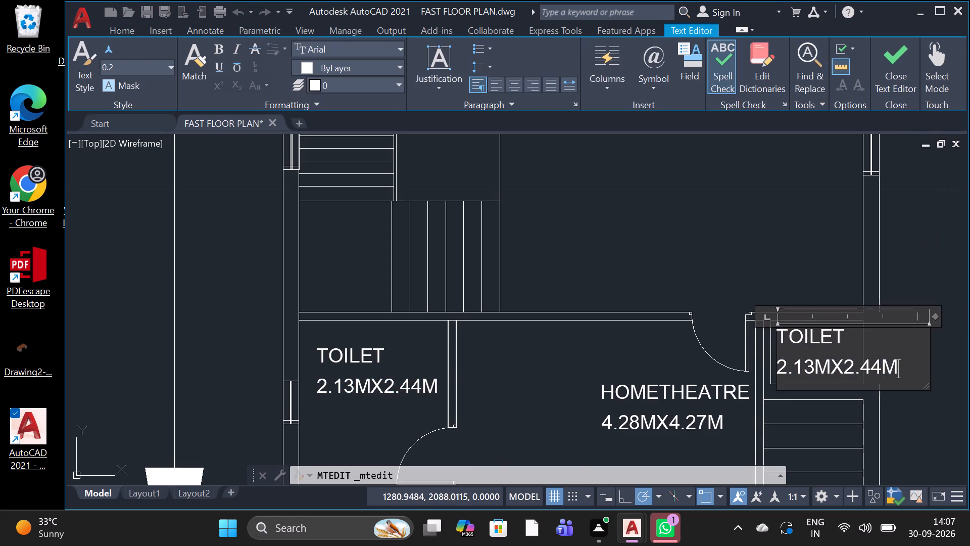
pyautogui.press('BackSpace')
pyautogui.press('BackSpace')
pyautogui.press('BackSpace')
pyautogui.press('BackSpace')
pyautogui.press('BackSpace')
pyautogui.press('BackSpace')
pyautogui.press('BackSpace')
pyautogui.press('BackSpace')
pyautogui.press('BackSpace')
pyautogui.press('BackSpace')
pyautogui.press('BackSpace')
pyautogui.press('BackSpace')
pyautogui.press('BackSpace')
pyautogui.press('BackSpace')
pyautogui.press('BackSpace')
pyautogui.press('BackSpace')
pyautogui.press('BackSpace')
pyautogui.press('BackSpace')
pyautogui.press('BackSpace')
pyautogui.press('BackSpace')
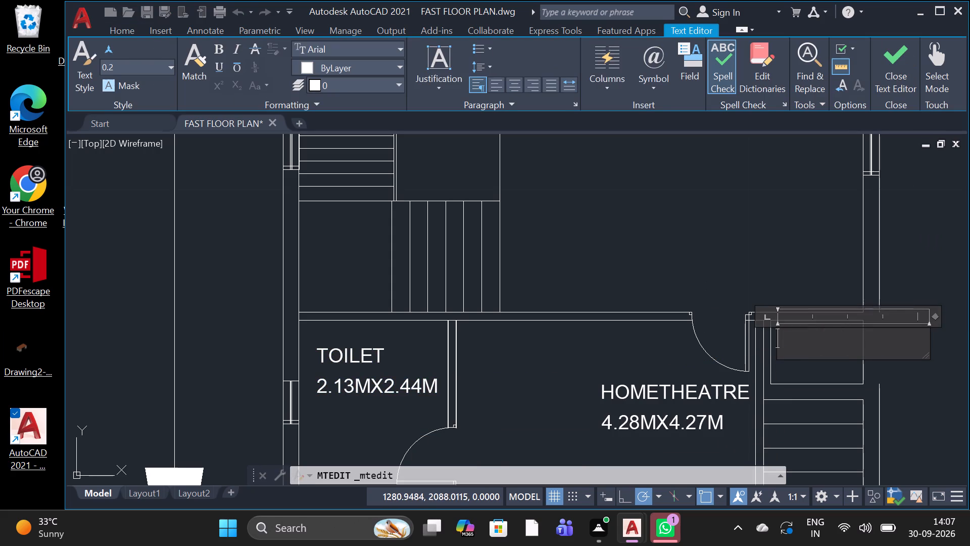
pyautogui.press('p')
pyautogui.write('OOL')
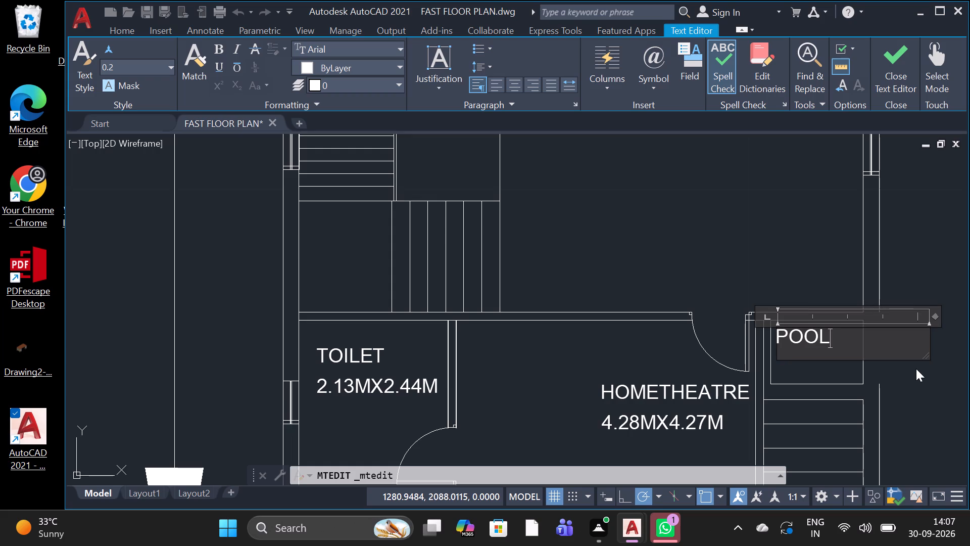
pyautogui.press('BackSpace')
pyautogui.write('JA')
pyautogui.press('Return')
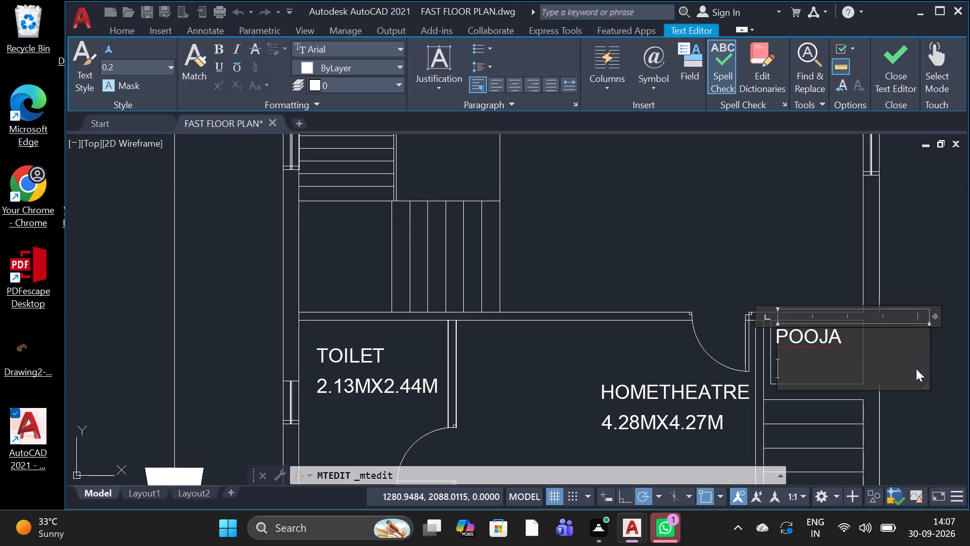
pyautogui.press('1')
pyautogui.press('.')
pyautogui.press('3')
pyautogui.press('2')
pyautogui.write('MX')
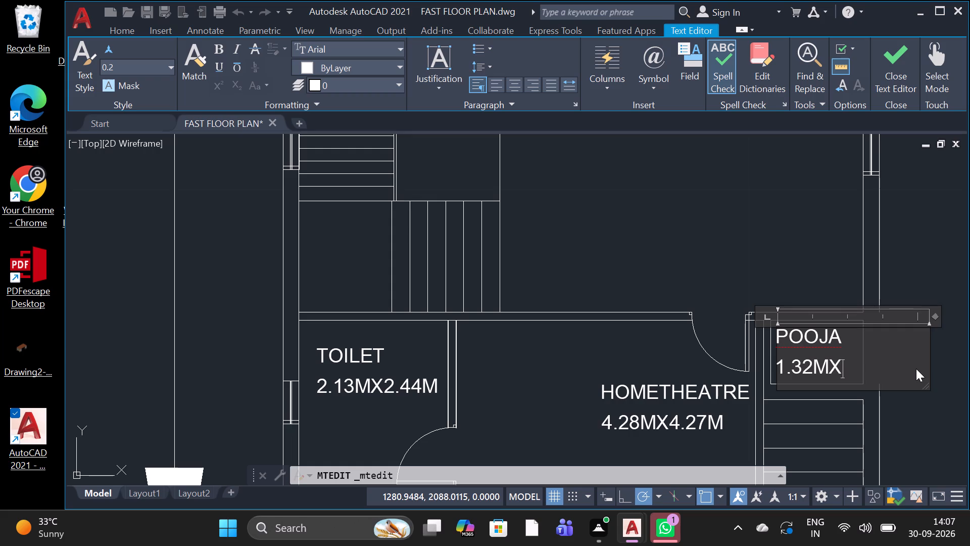
pyautogui.write('0.')
pyautogui.write('91')
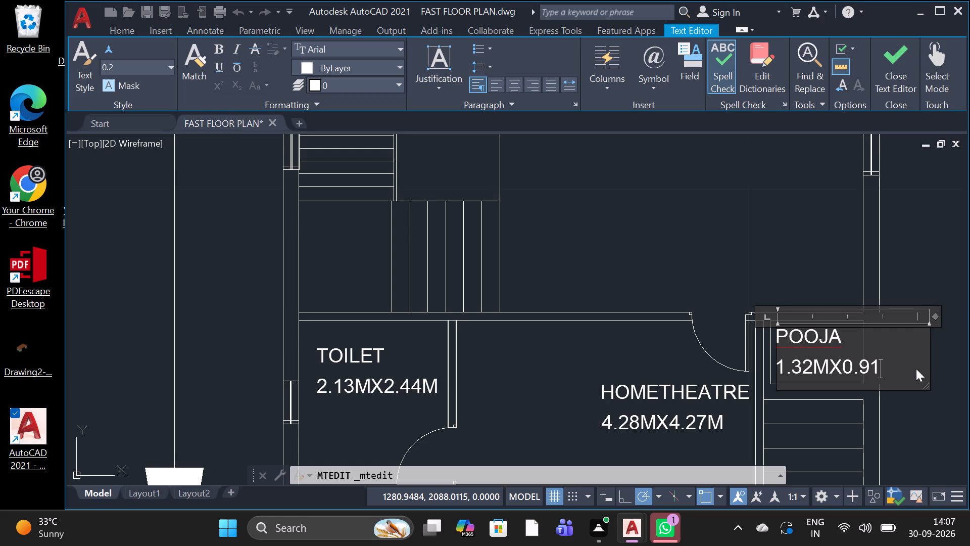
pyautogui.press('m')
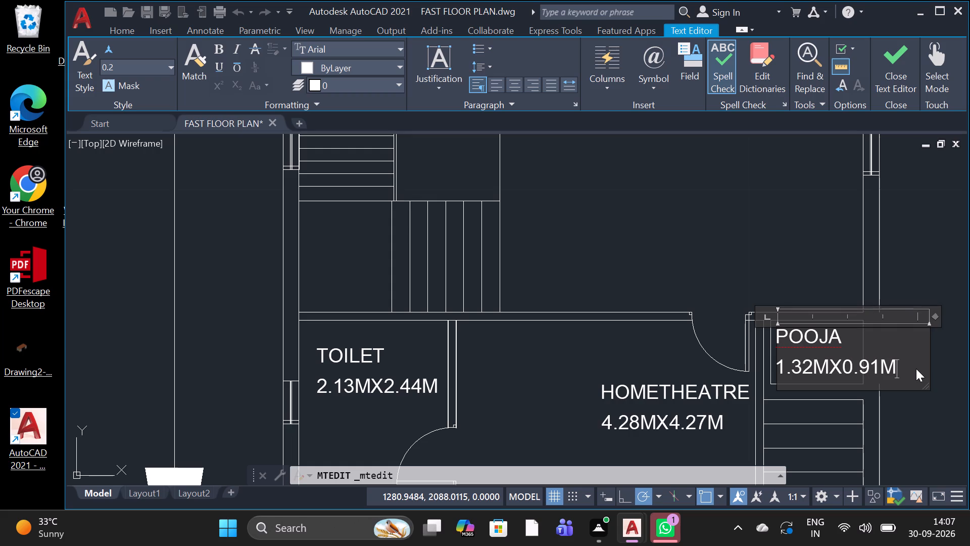
pyautogui.click(913, 375)
pyautogui.click(888, 406)
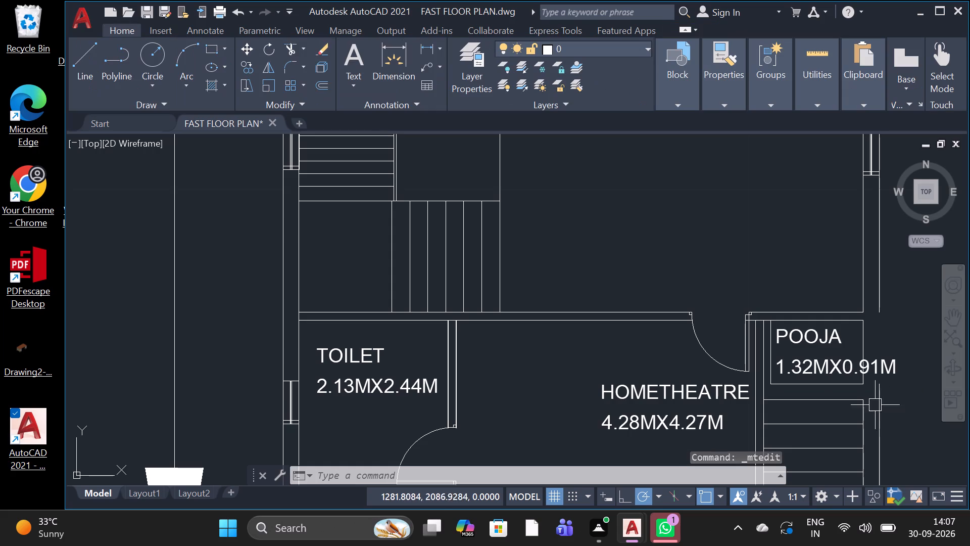
# Draw a vertical line that closes the gap in the outer wall line beside the POOJA room.
pyautogui.scroll(-3, 831, 395)
pyautogui.scroll(4, 817, 427)
pyautogui.scroll(-2, 817, 427)
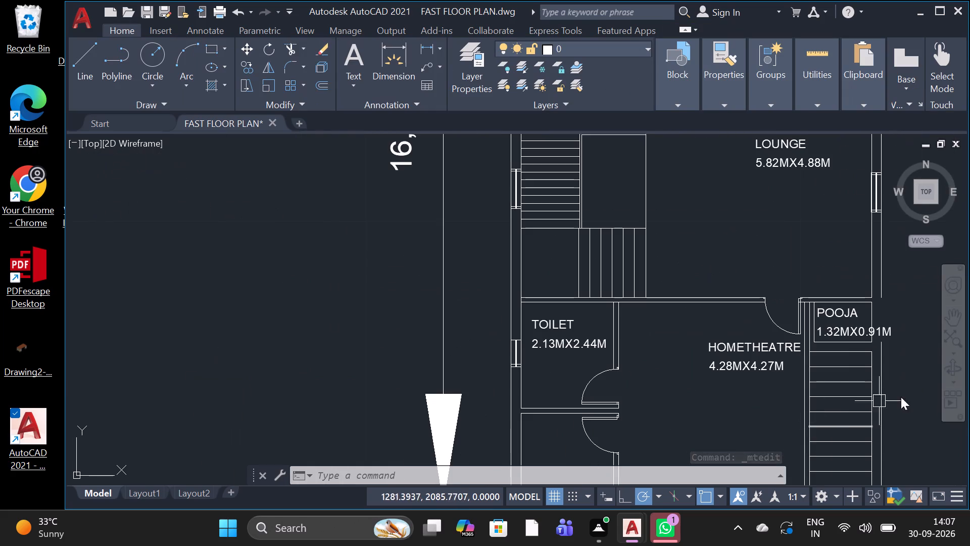
pyautogui.scroll(2, 863, 386)
pyautogui.scroll(-2, 781, 377)
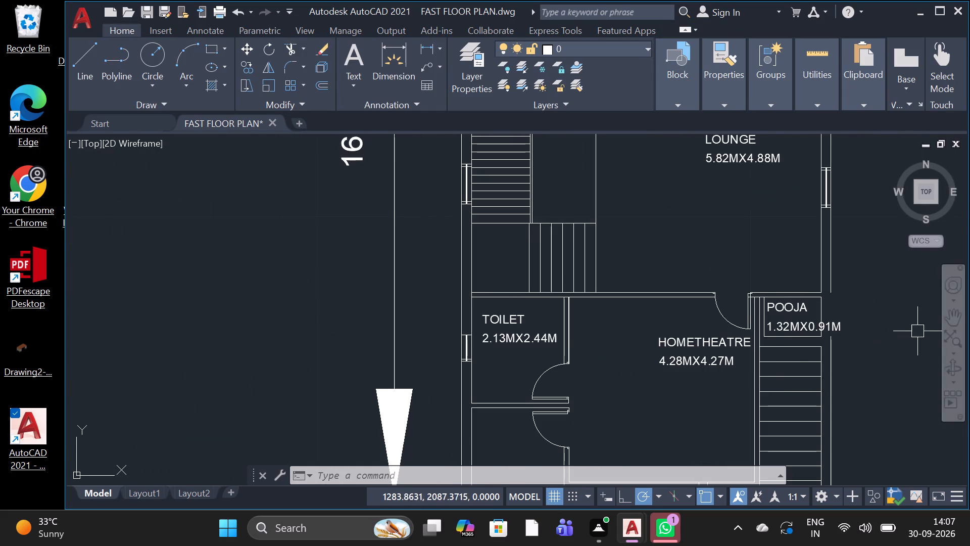
pyautogui.scroll(2, 880, 334)
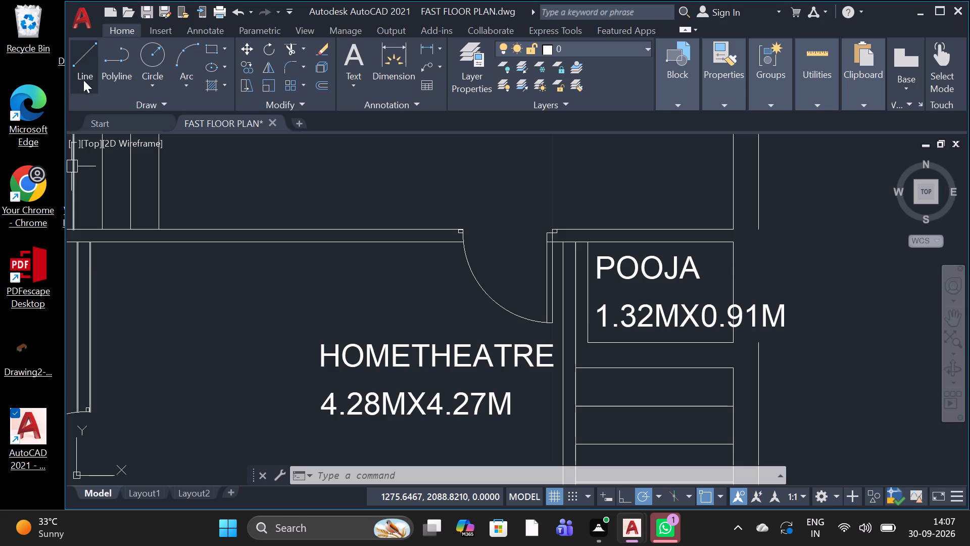
pyautogui.click(86, 78)
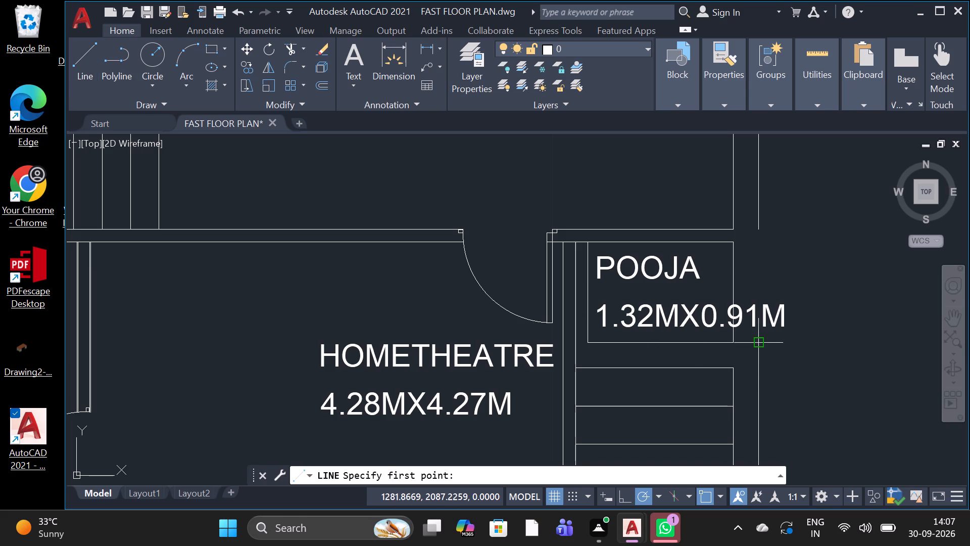
pyautogui.click(758, 341)
pyautogui.click(756, 267)
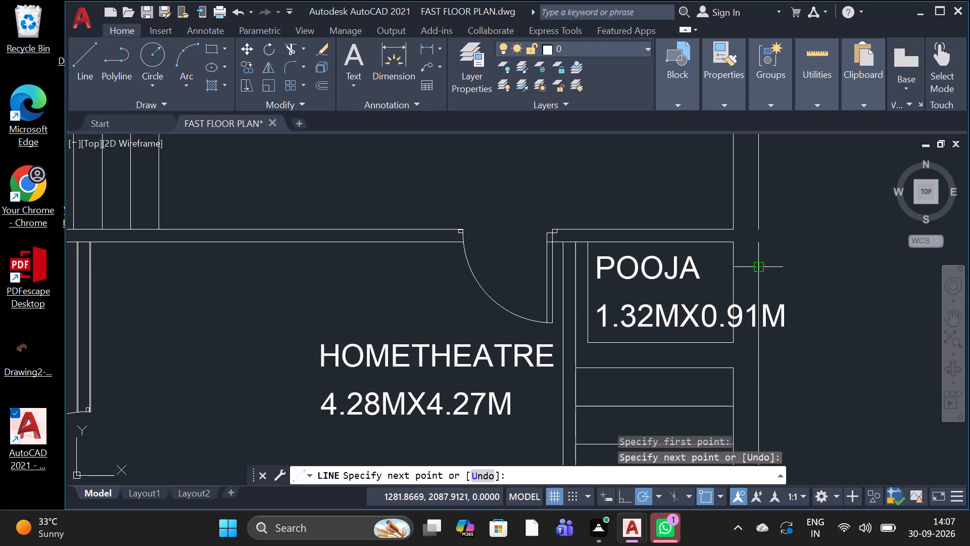
pyautogui.click(764, 207)
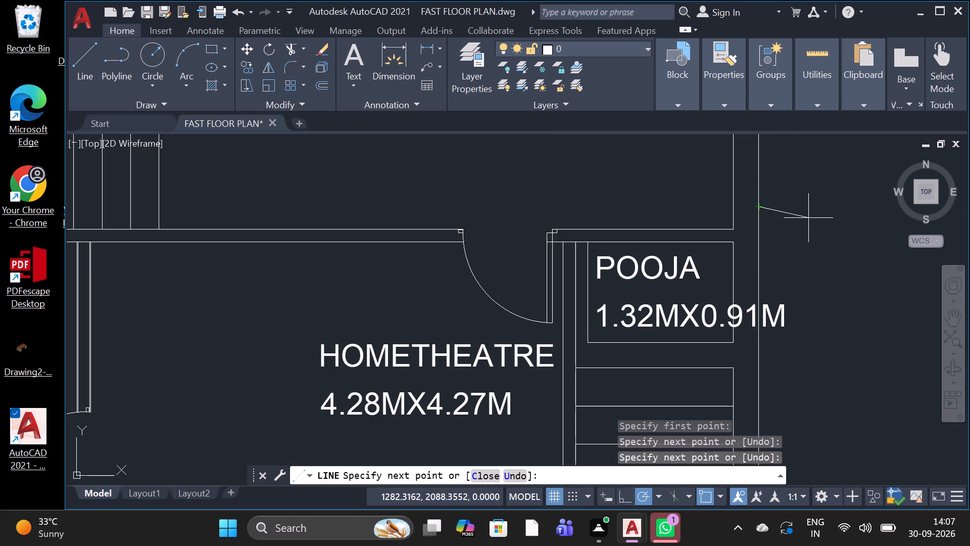
pyautogui.press('space')
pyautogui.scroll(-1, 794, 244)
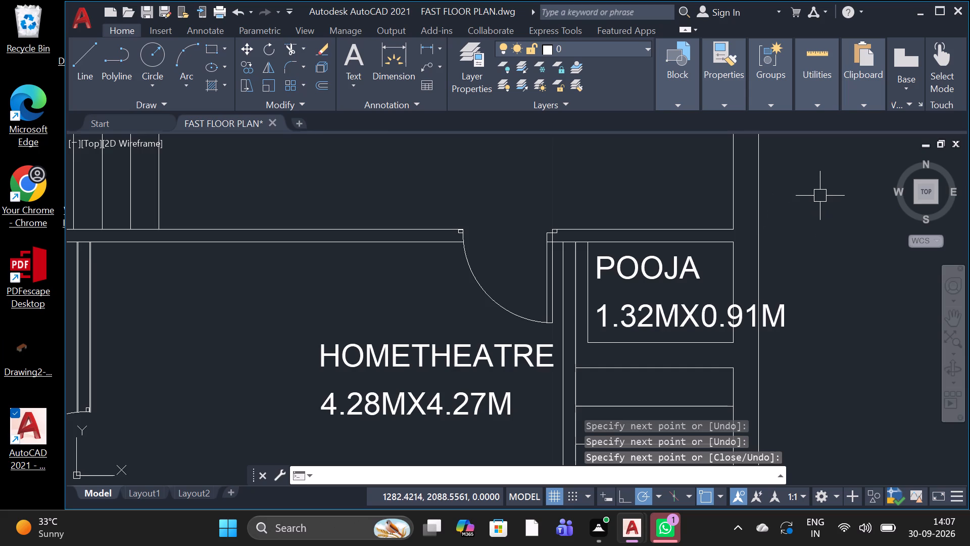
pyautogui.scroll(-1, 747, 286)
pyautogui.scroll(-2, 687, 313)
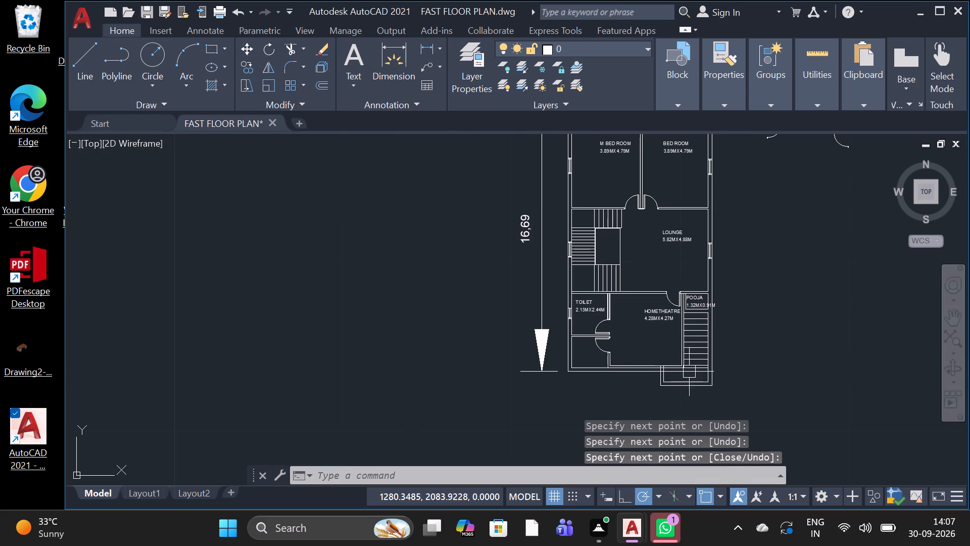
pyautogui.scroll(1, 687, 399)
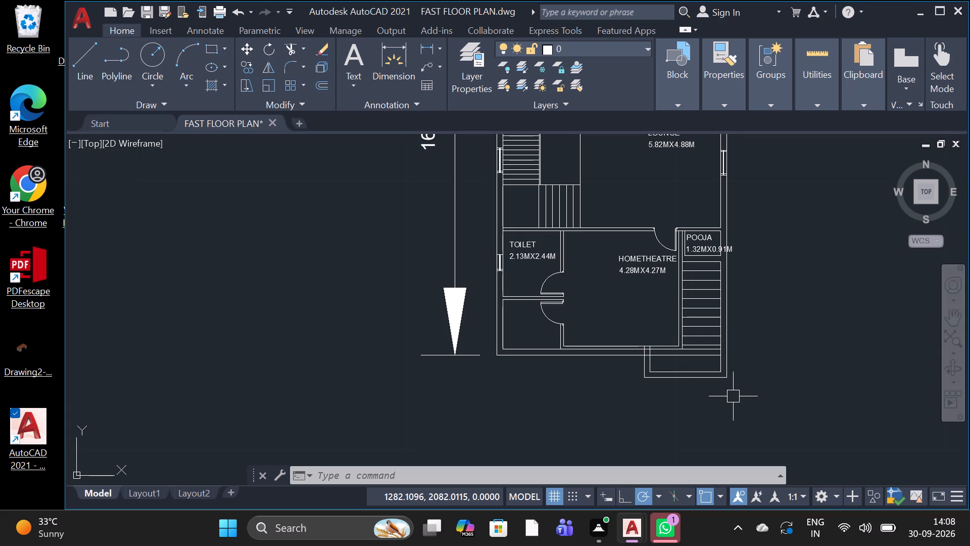
# Delete all the leftover door symbols lying outside the plan, beside its upper right corner, including the small piece that remains.
pyautogui.scroll(1, 733, 396)
pyautogui.scroll(-3, 727, 387)
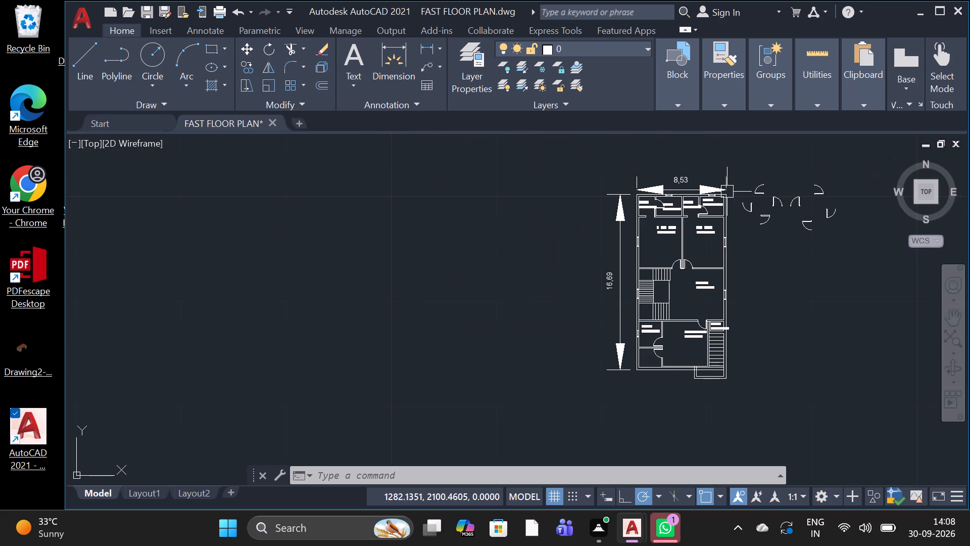
pyautogui.click(835, 183)
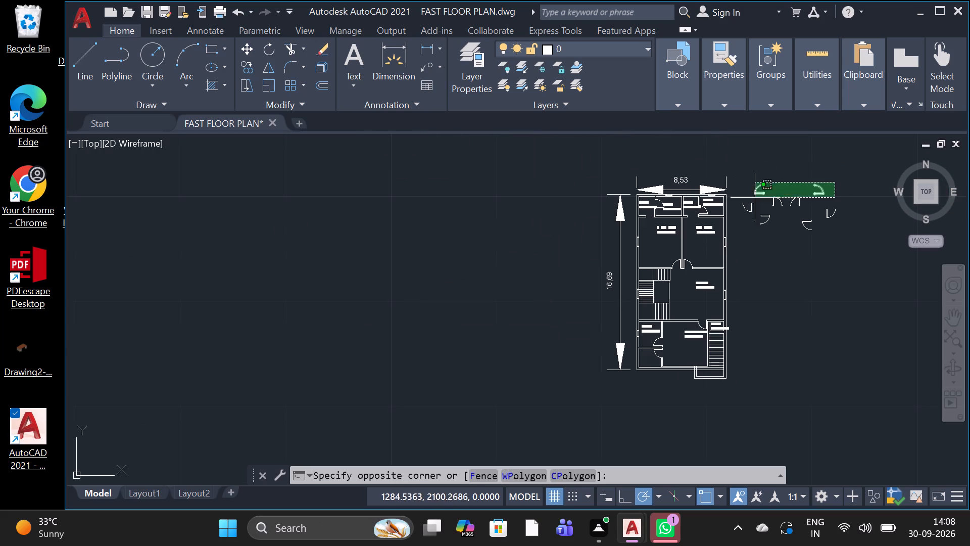
pyautogui.click(727, 260)
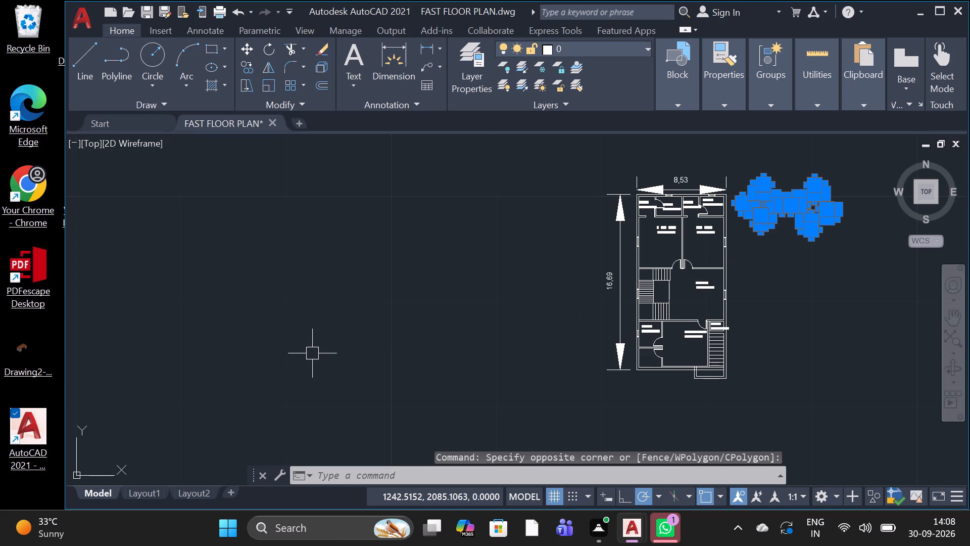
pyautogui.press('Delete')
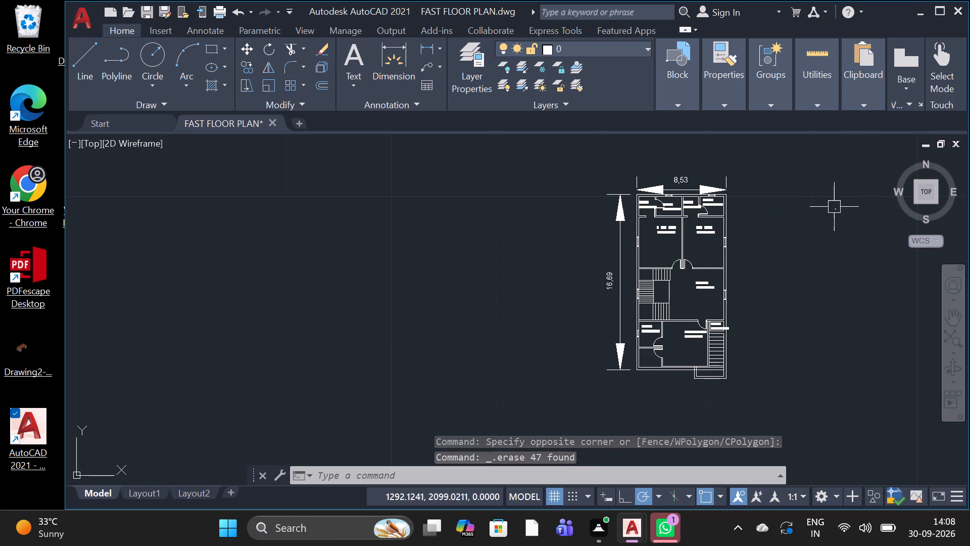
pyautogui.moveTo(834, 207); pyautogui.dragTo(828, 207)
pyautogui.press('Delete')
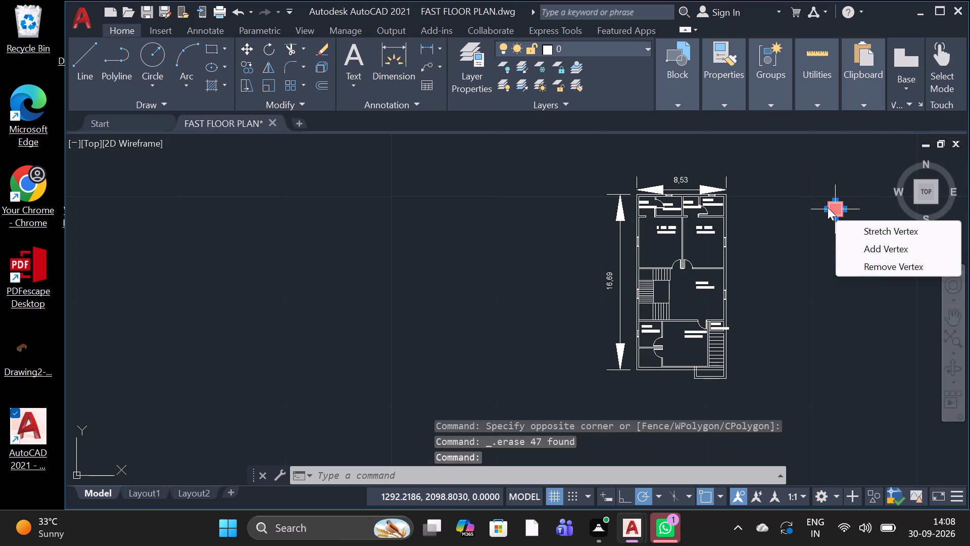
pyautogui.press('Delete')
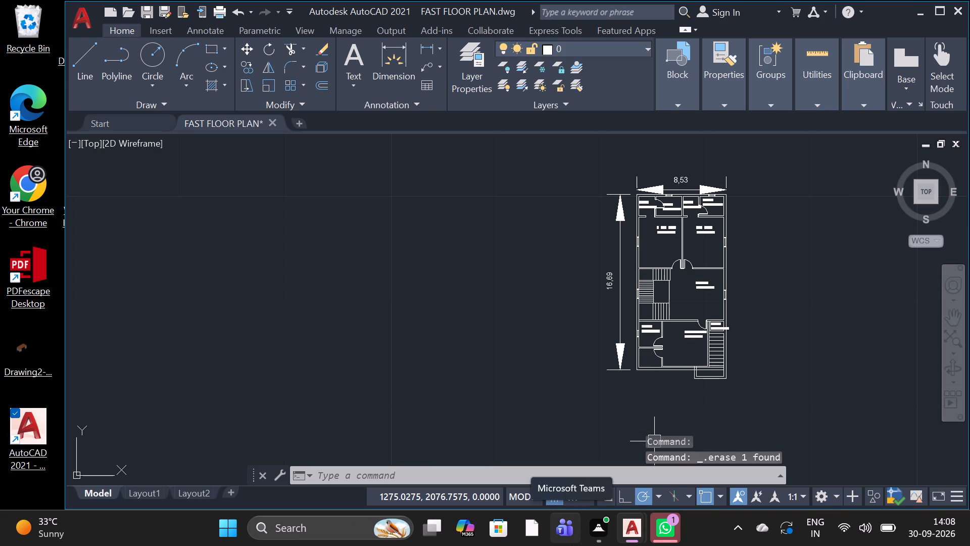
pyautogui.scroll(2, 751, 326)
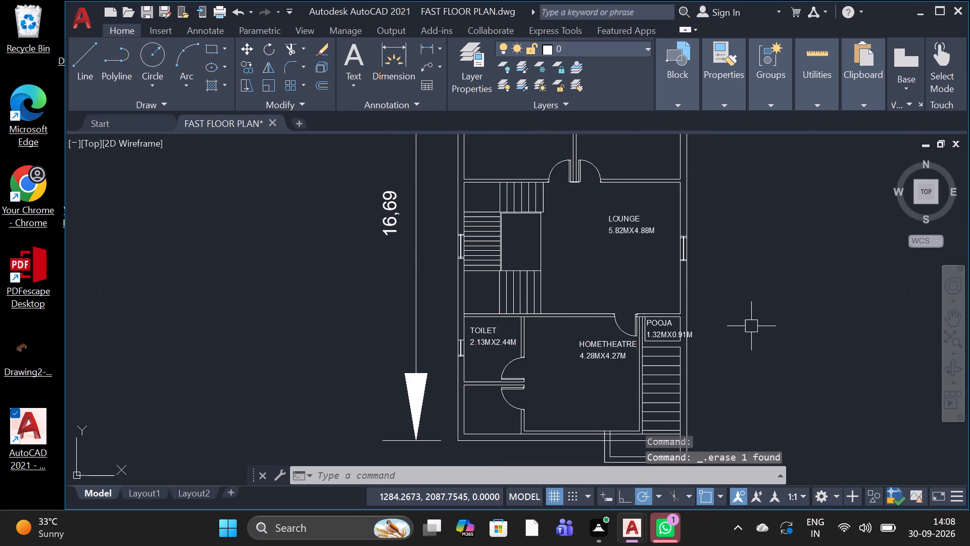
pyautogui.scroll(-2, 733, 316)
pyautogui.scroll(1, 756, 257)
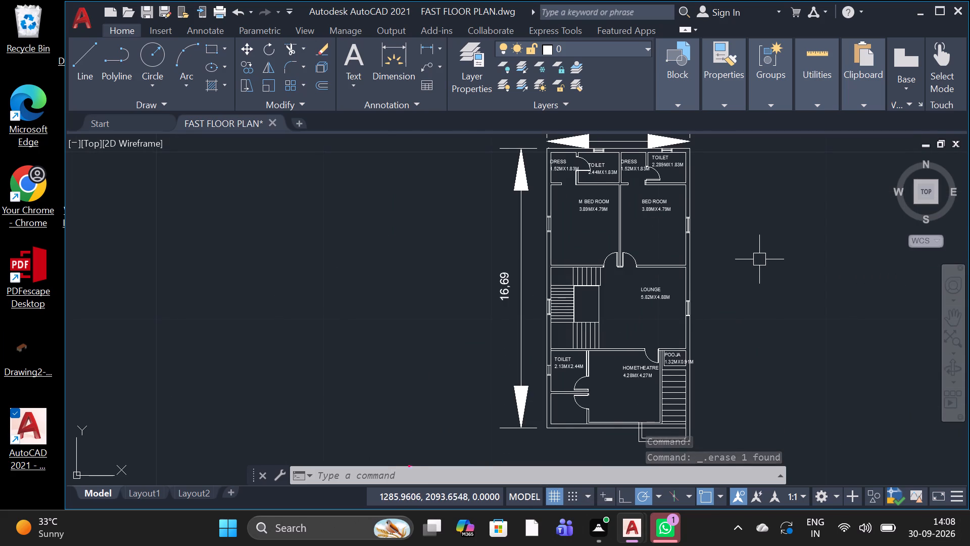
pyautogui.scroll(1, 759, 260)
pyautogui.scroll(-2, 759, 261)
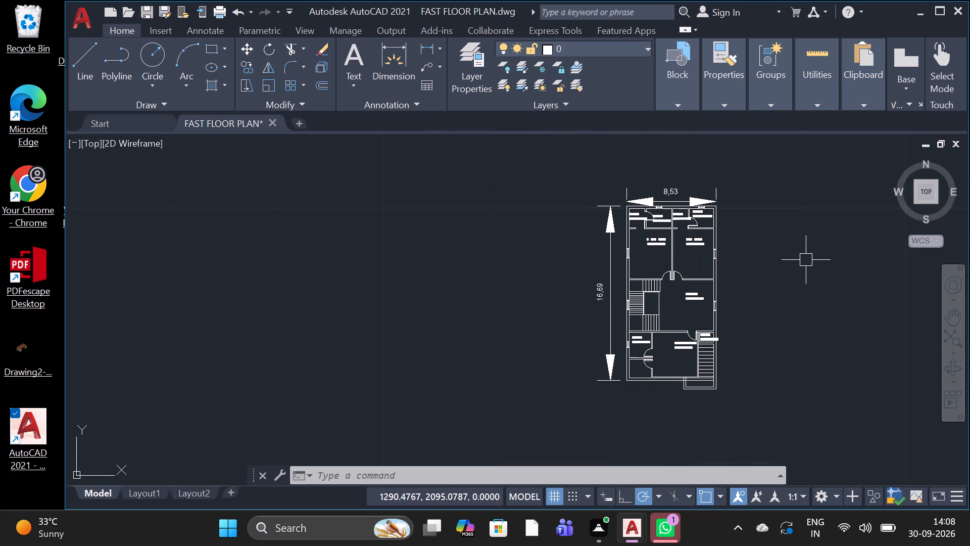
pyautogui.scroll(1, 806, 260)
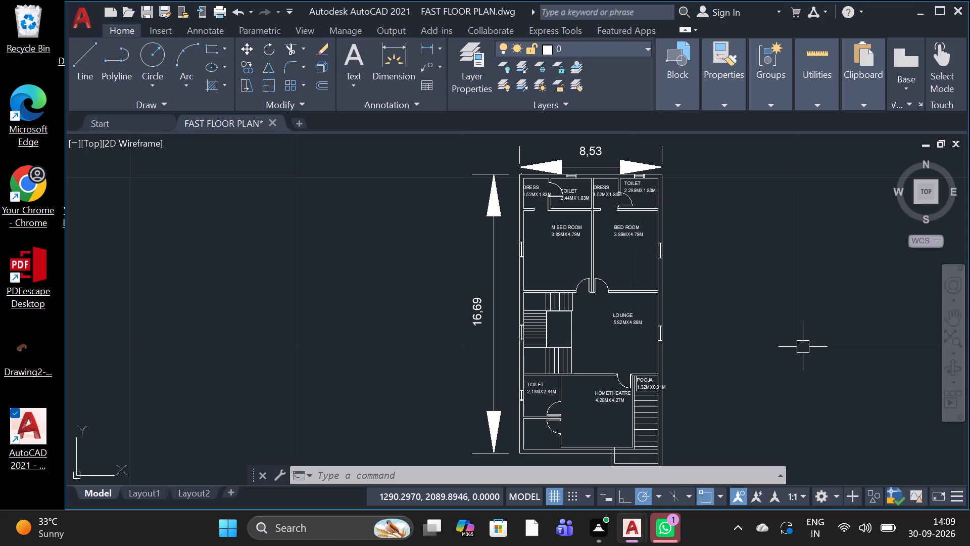
# Open DesignCenter and examine the blocks in the Hydraulic - Pneumatic.dwg sample drawing.
pyautogui.write('DC')
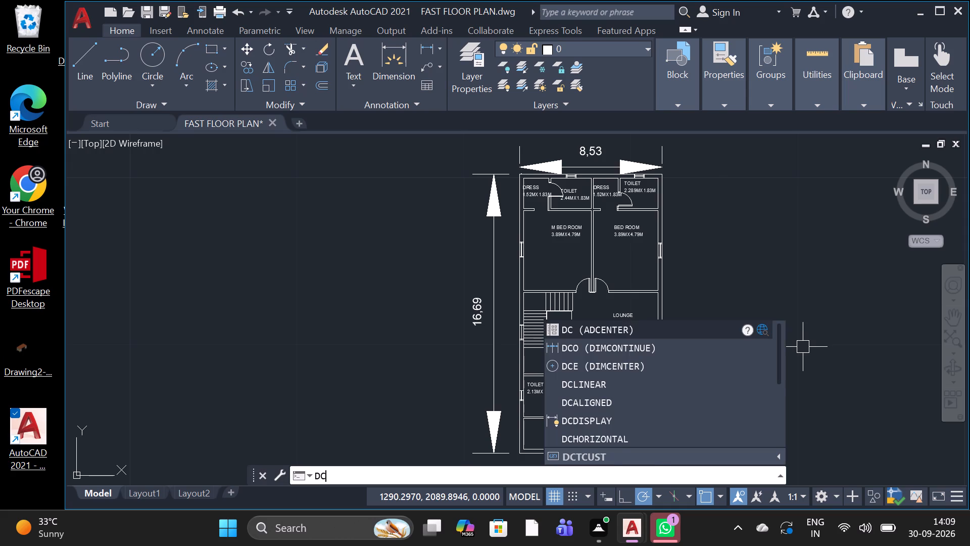
pyautogui.press('space')
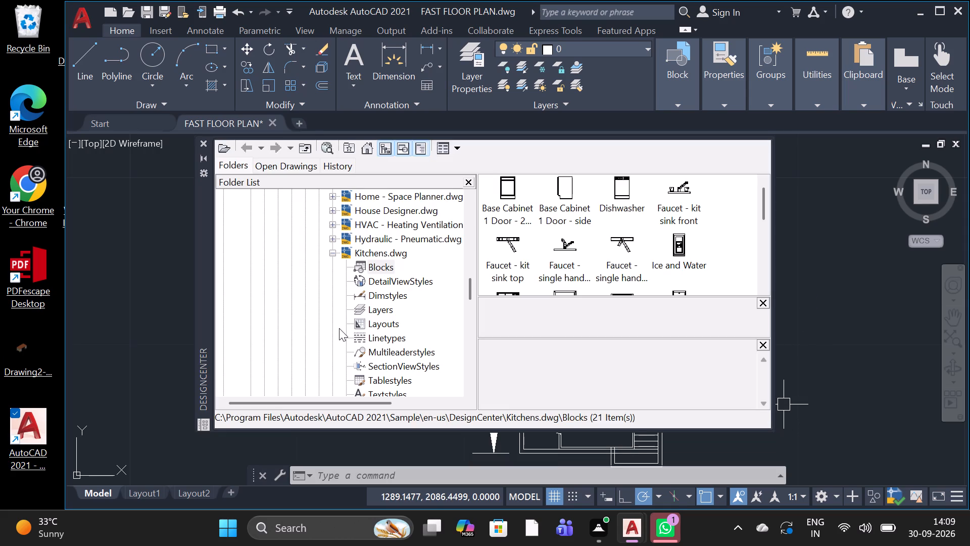
pyautogui.scroll(-1, 397, 274)
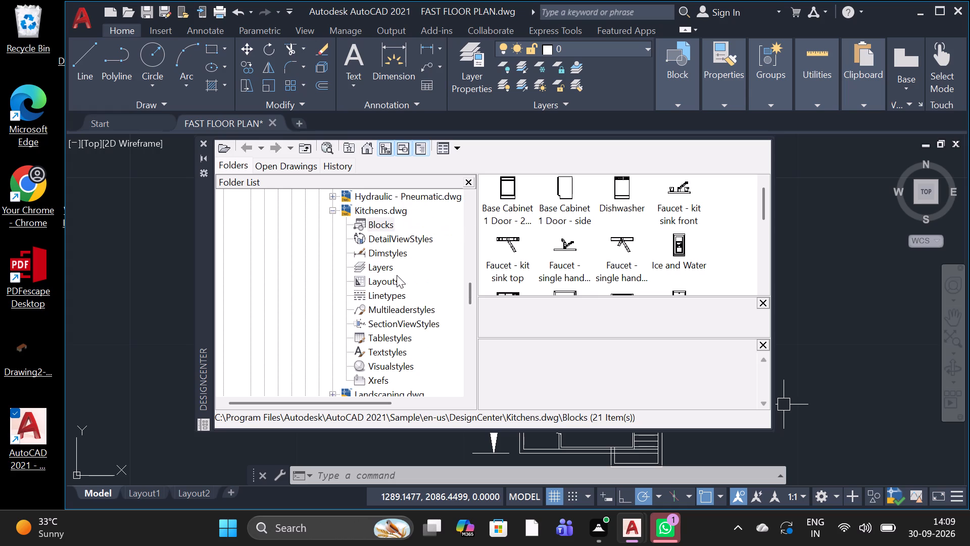
pyautogui.scroll(1, 387, 255)
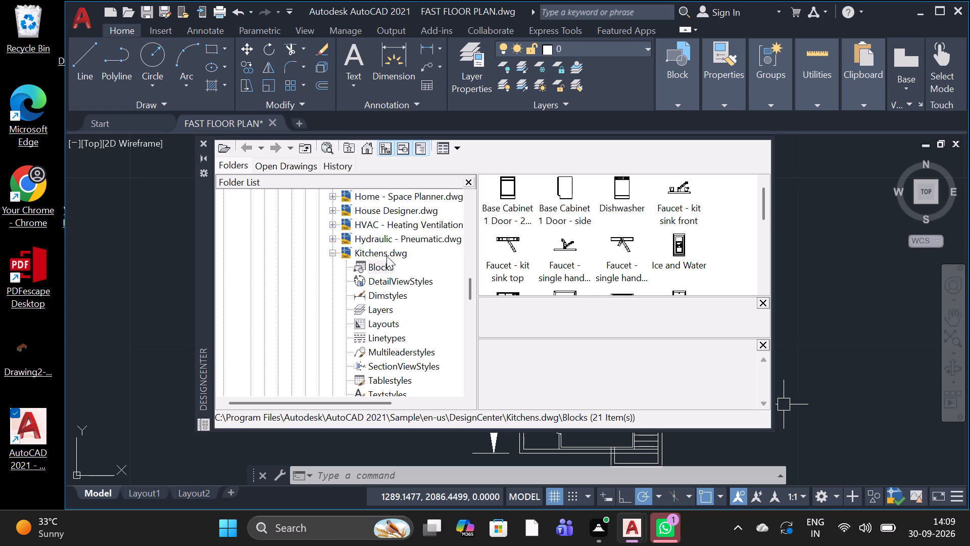
pyautogui.scroll(1, 389, 251)
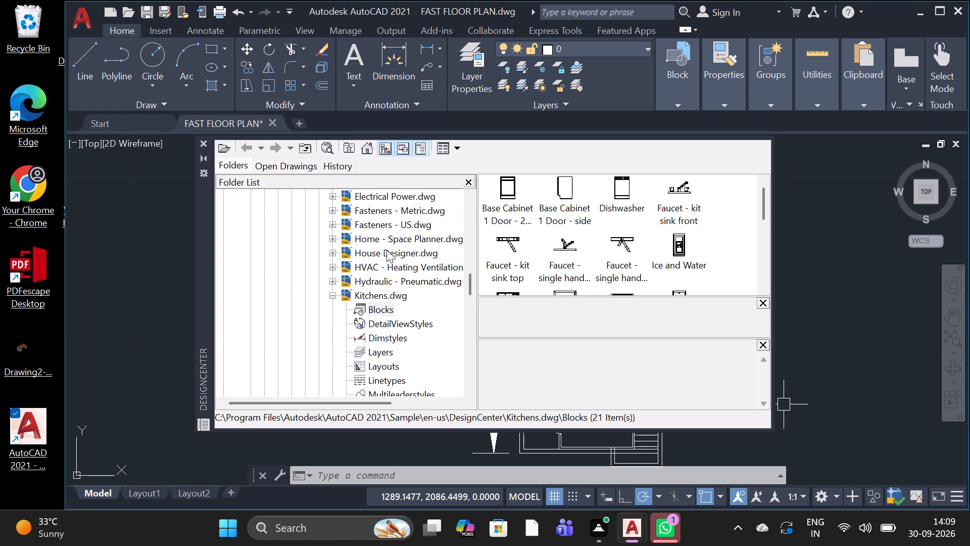
pyautogui.click(400, 280)
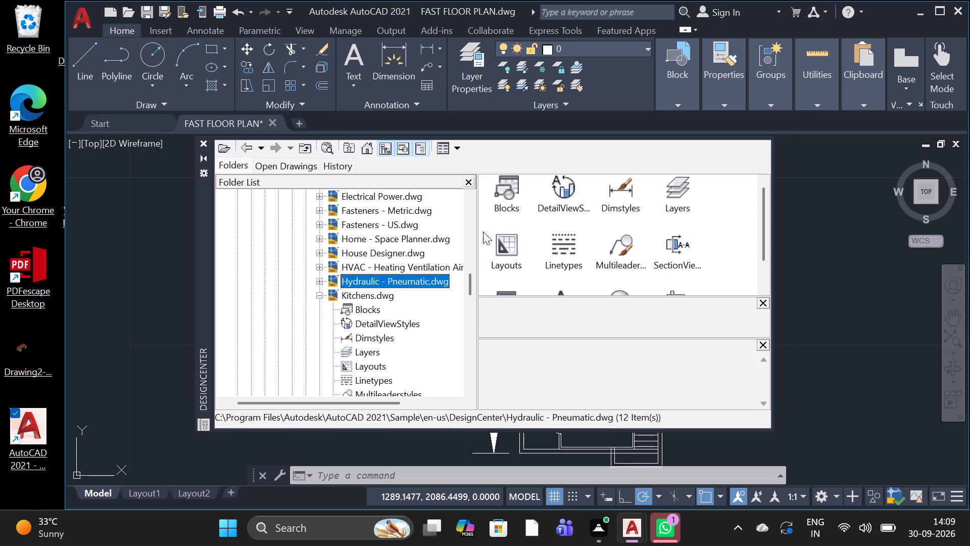
pyautogui.doubleClick(494, 199)
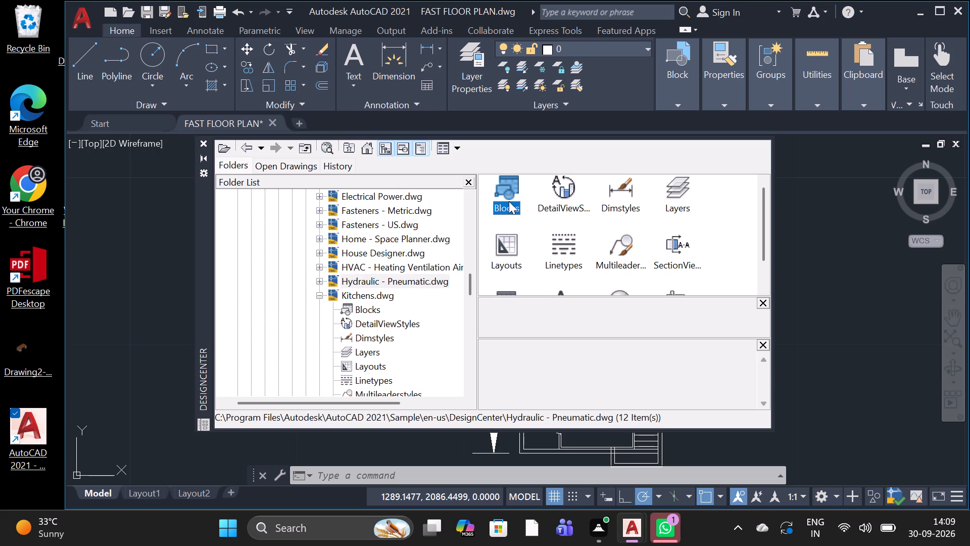
pyautogui.doubleClick(511, 201)
pyautogui.tripleClick(508, 180)
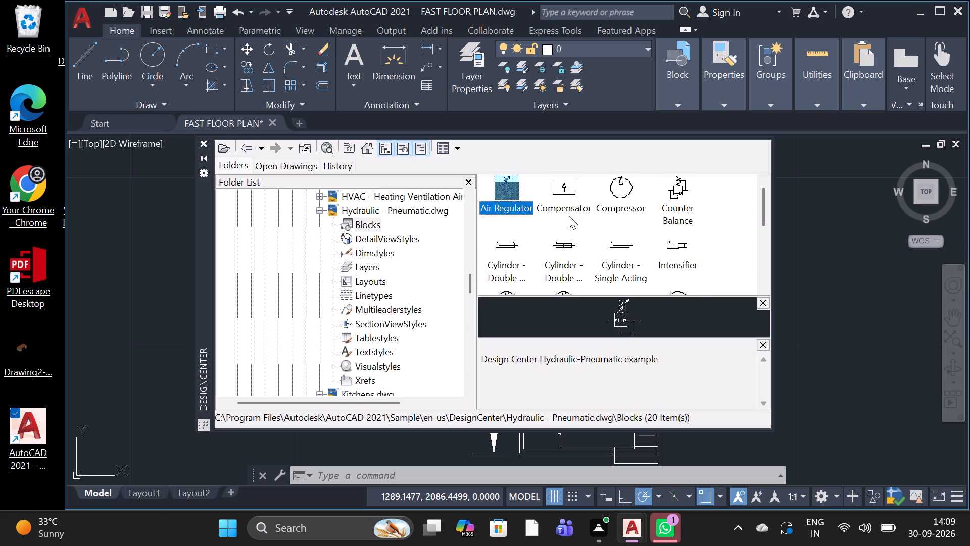
pyautogui.scroll(-1, 569, 216)
pyautogui.scroll(-4, 588, 257)
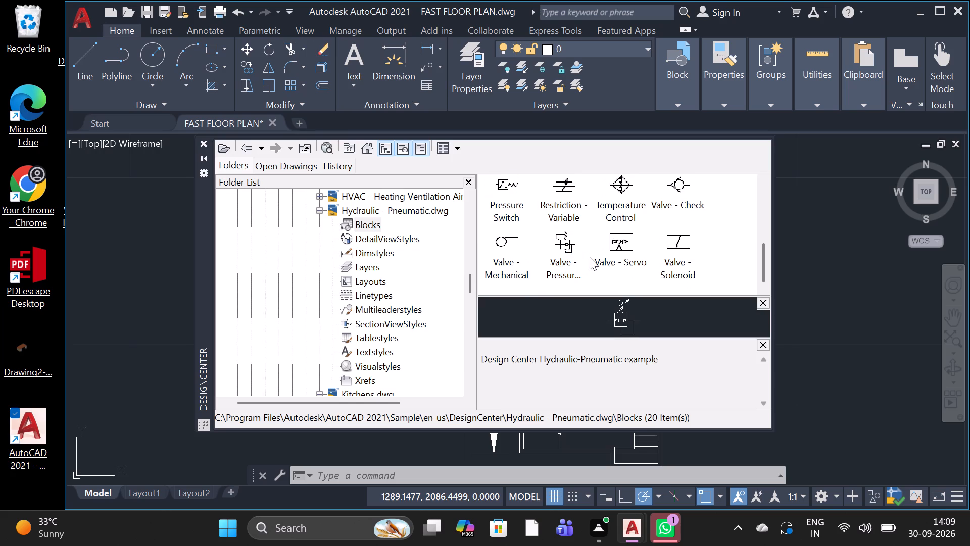
pyautogui.scroll(-1, 590, 257)
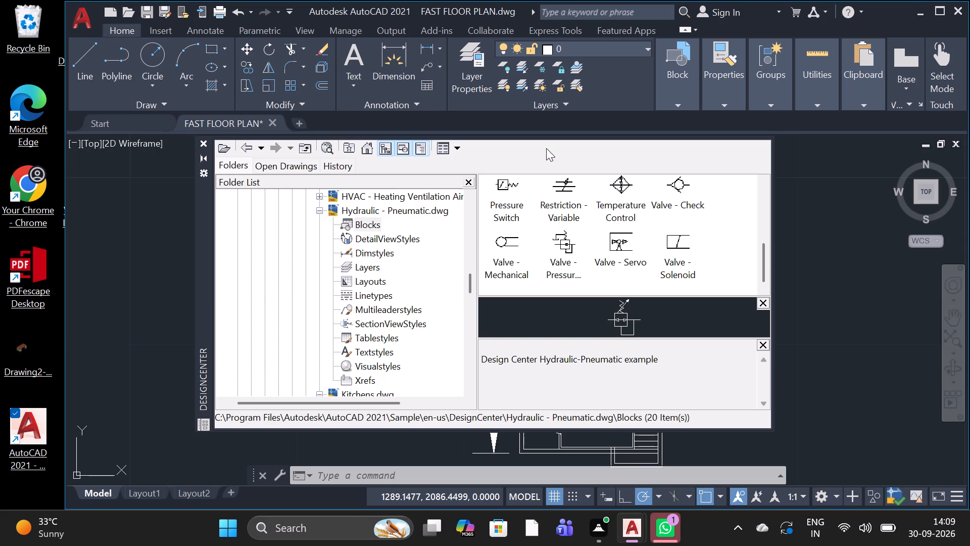
pyautogui.scroll(-1, 691, 269)
pyautogui.scroll(3, 614, 241)
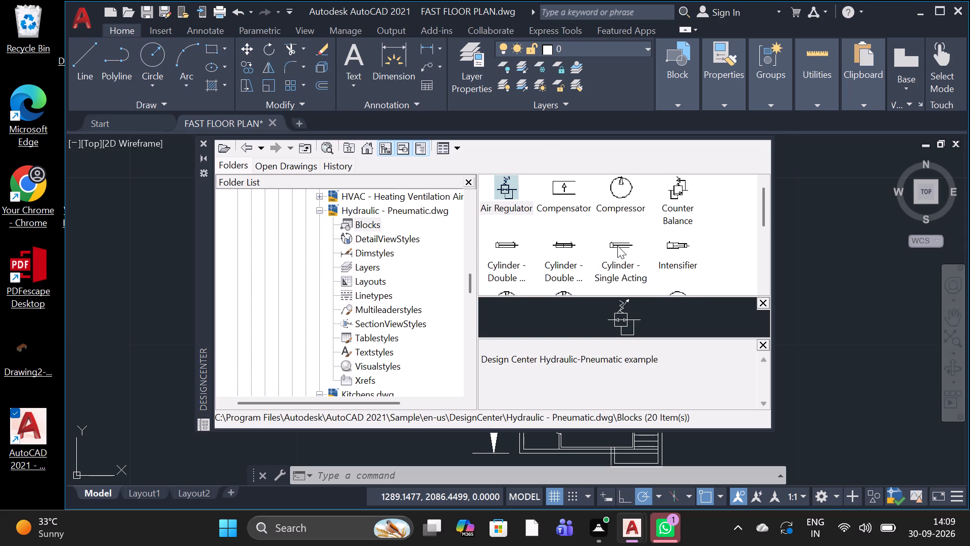
pyautogui.scroll(3, 617, 246)
# Look through the DesignCenter sample drawings and display the blocks of Landscaping.dwg.
pyautogui.scroll(-4, 372, 248)
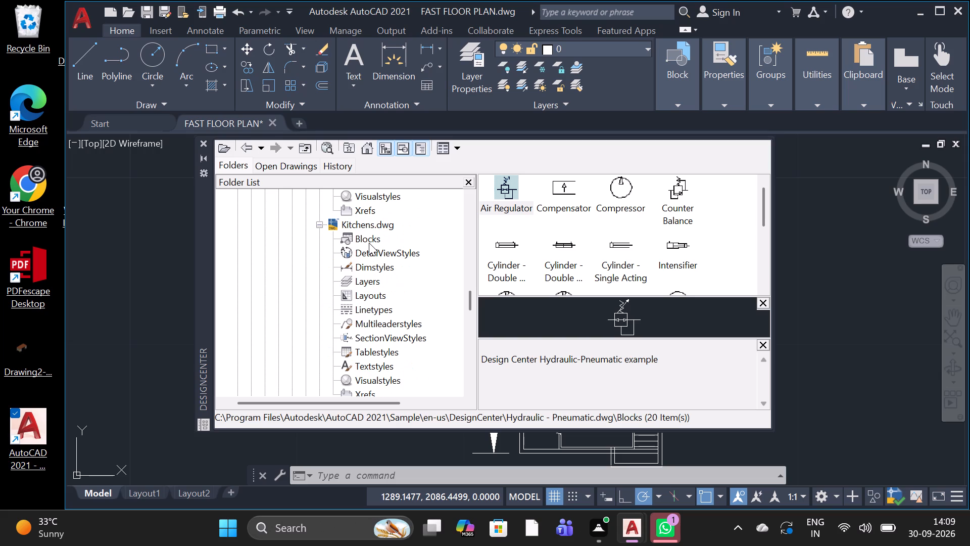
pyautogui.scroll(3, 369, 243)
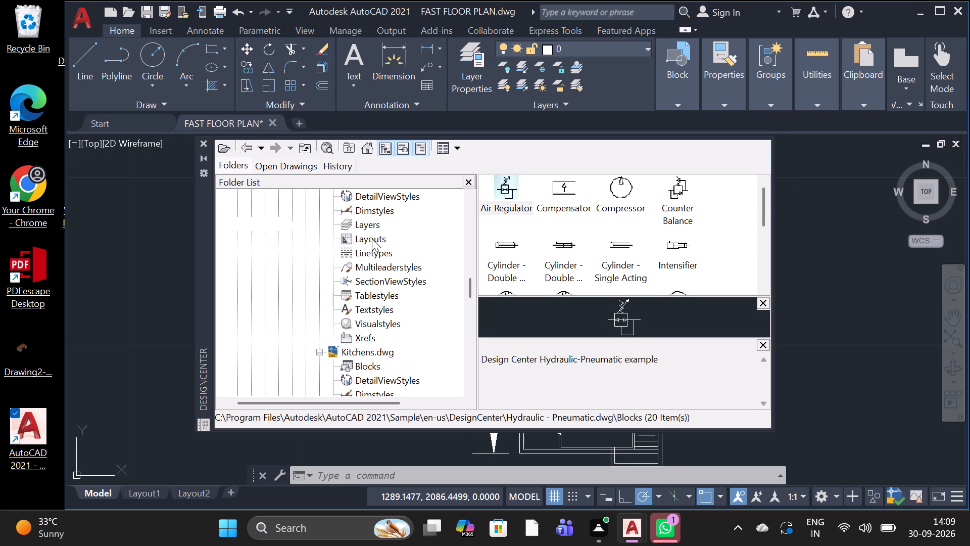
pyautogui.scroll(1, 377, 232)
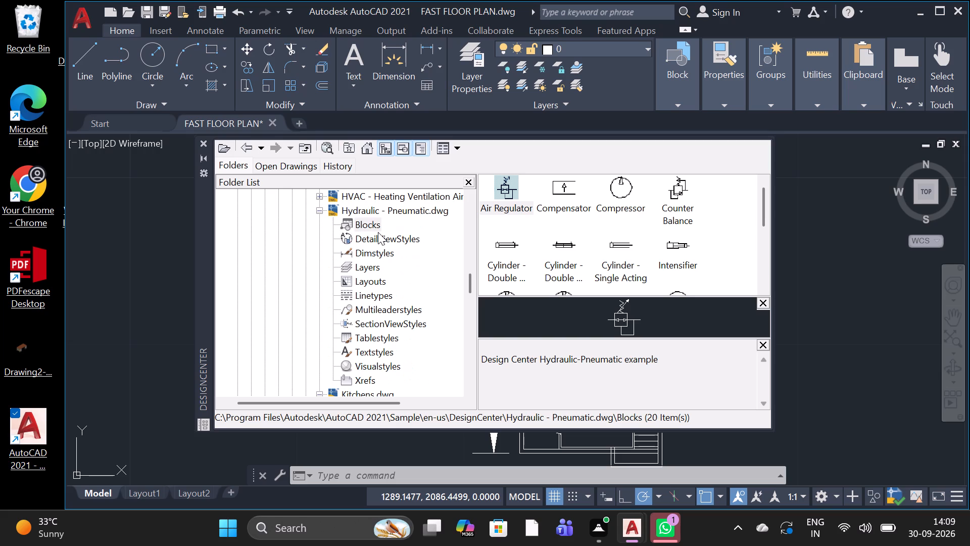
pyautogui.scroll(1, 378, 232)
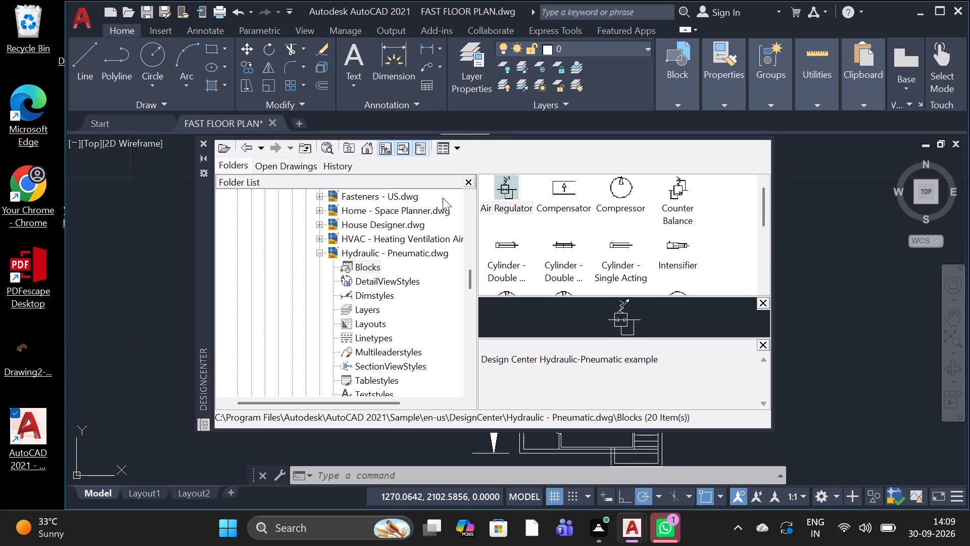
pyautogui.scroll(1, 441, 208)
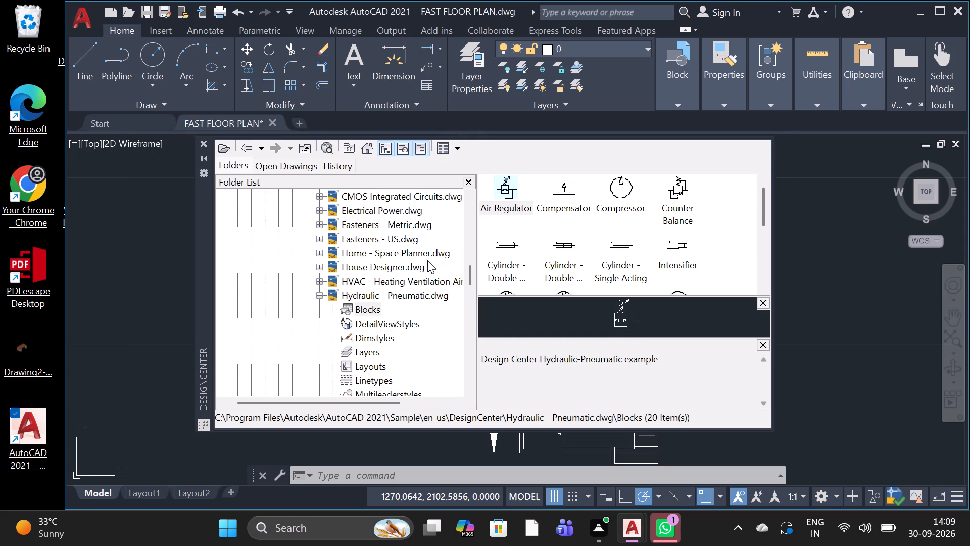
pyautogui.scroll(1, 420, 256)
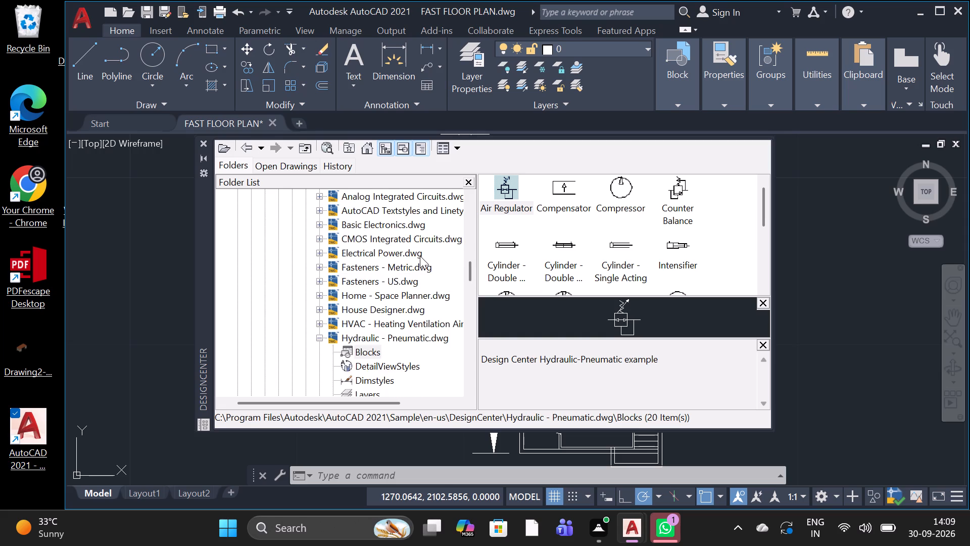
pyautogui.scroll(1, 421, 256)
pyautogui.scroll(-2, 421, 256)
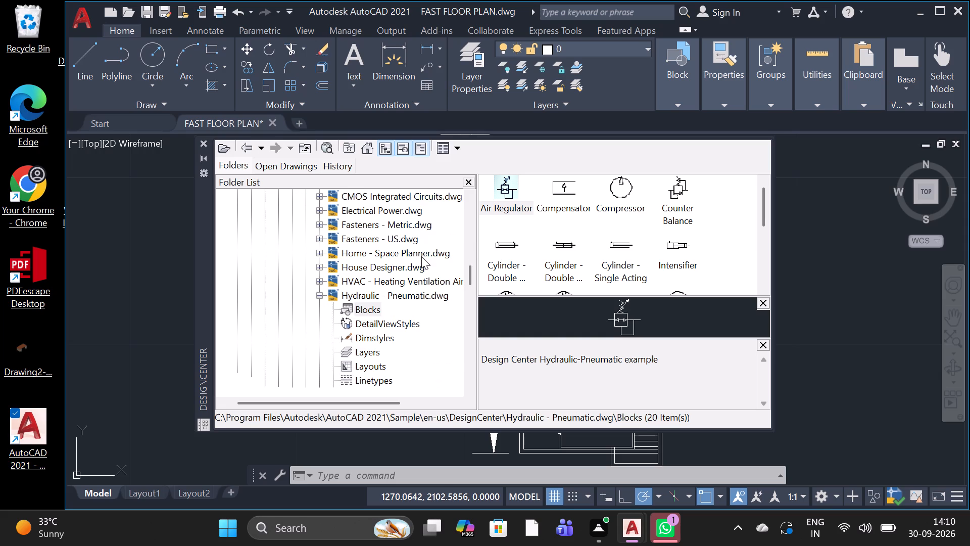
pyautogui.scroll(-4, 421, 256)
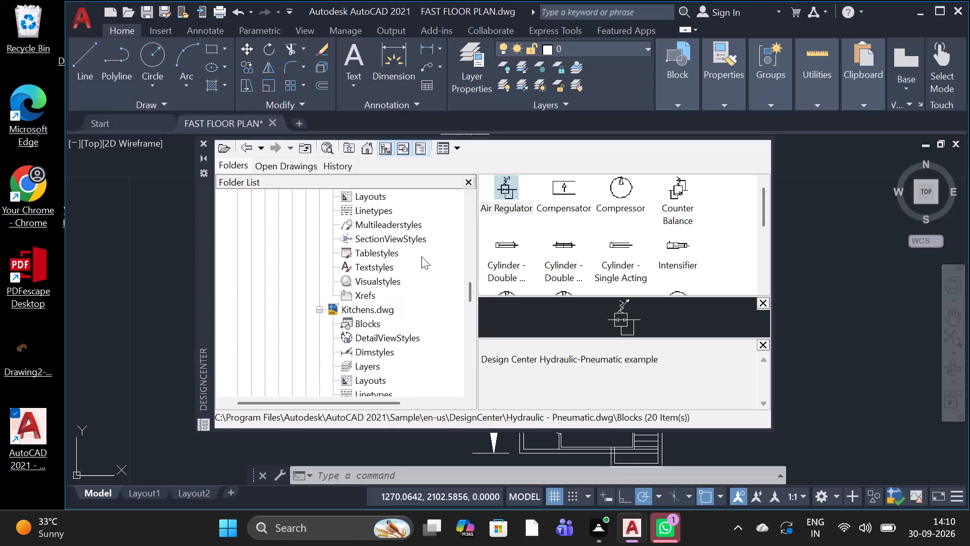
pyautogui.scroll(-4, 421, 256)
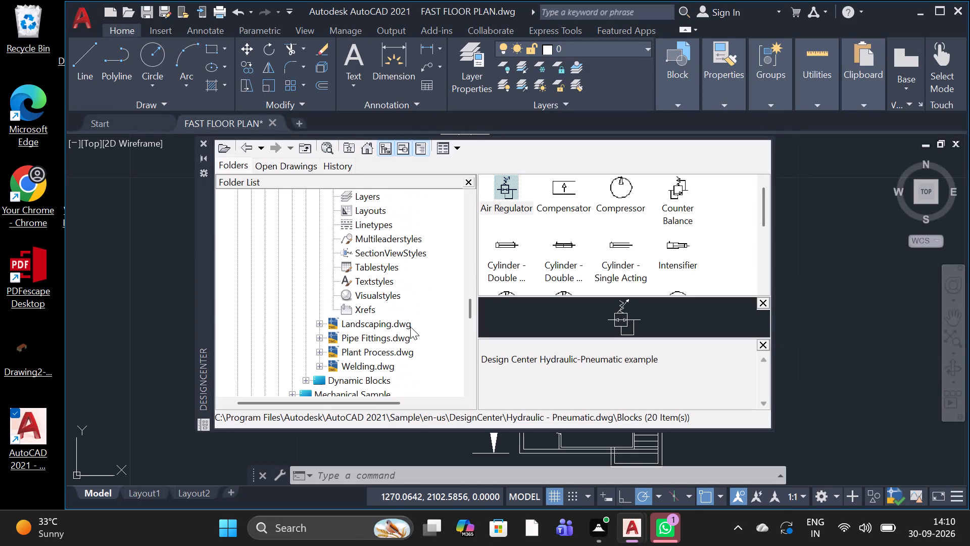
pyautogui.click(396, 325)
pyautogui.click(396, 325)
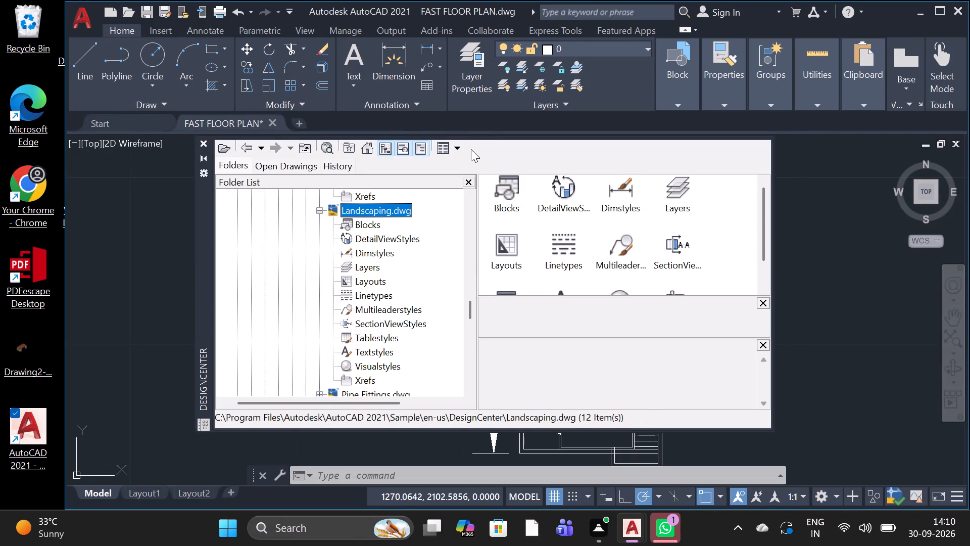
pyautogui.doubleClick(503, 198)
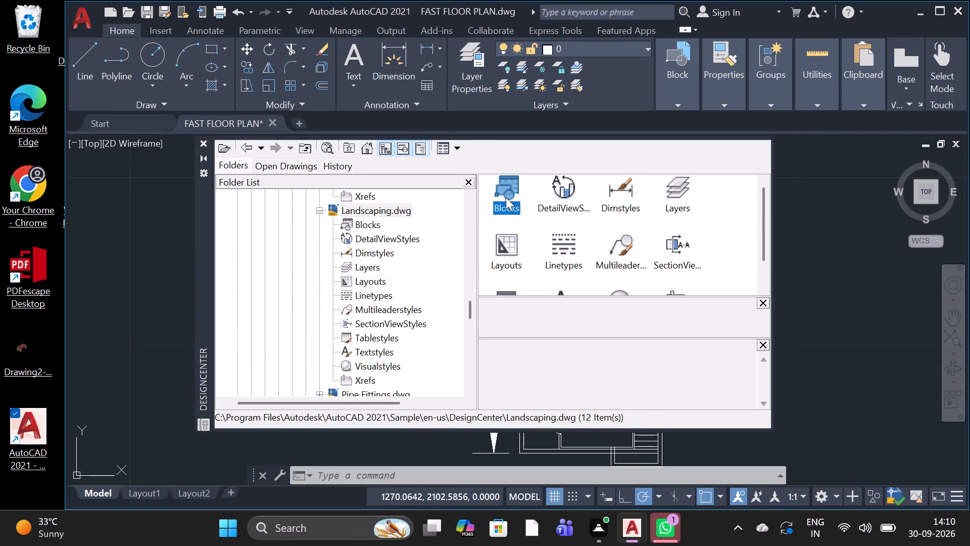
pyautogui.tripleClick(506, 197)
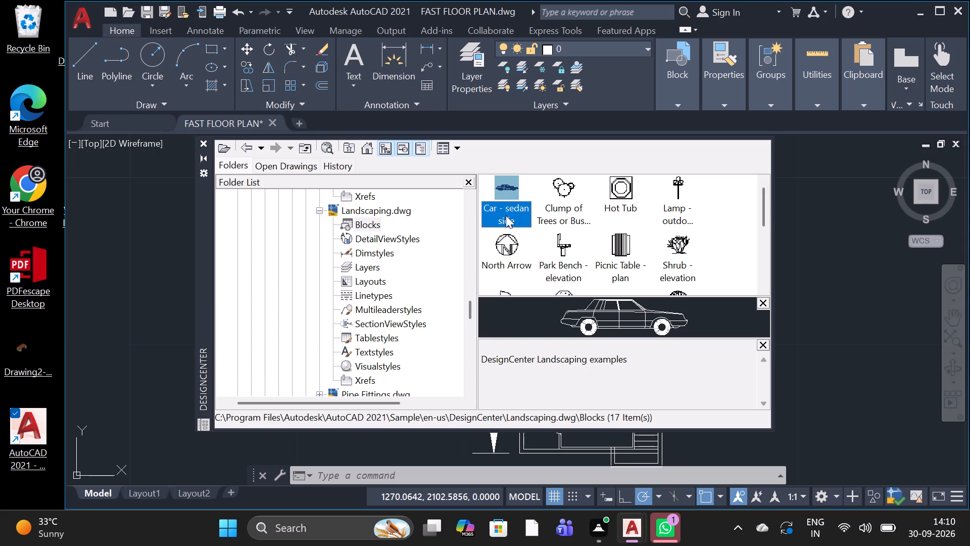
# Examine the blocks available in the Landscaping.dwg sample drawing.
pyautogui.scroll(-2, 650, 244)
pyautogui.scroll(1, 638, 257)
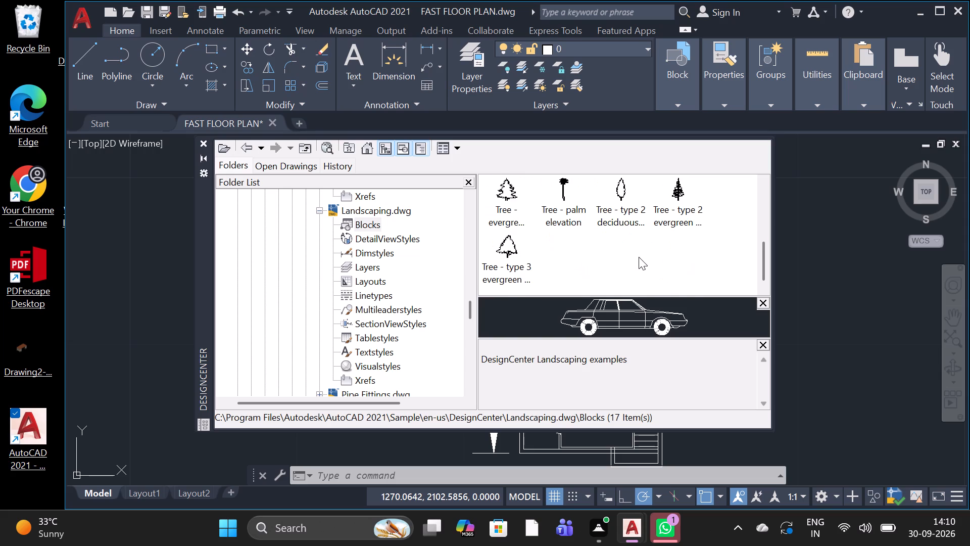
pyautogui.scroll(-2, 641, 257)
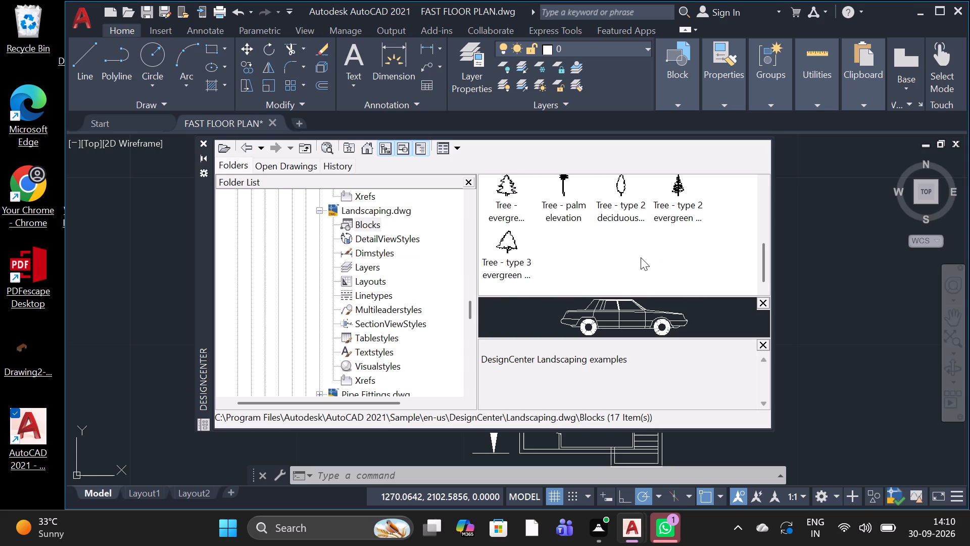
pyautogui.scroll(5, 641, 257)
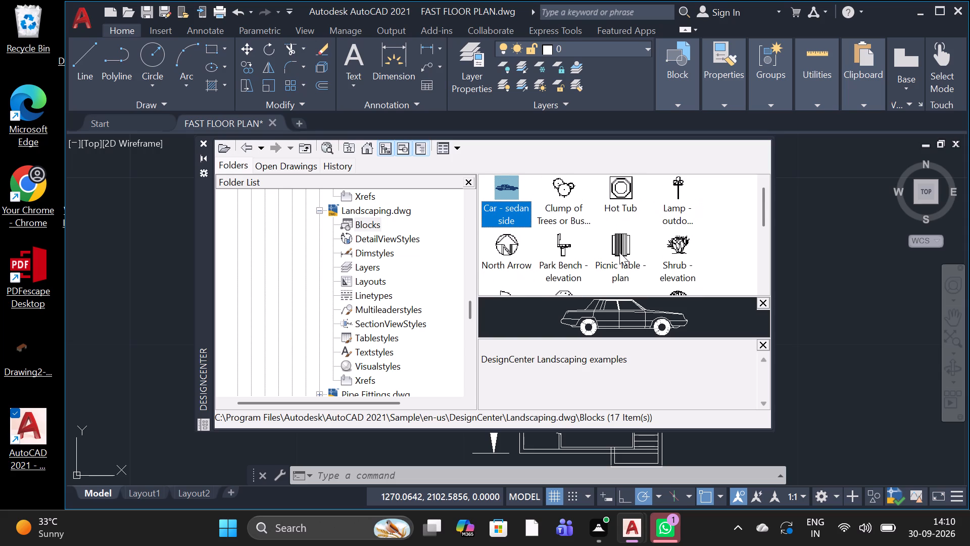
# Open the blocks of the HVAC - Heating Ventilation Air Conditioning.dwg sample drawing and look through them.
pyautogui.scroll(4, 421, 280)
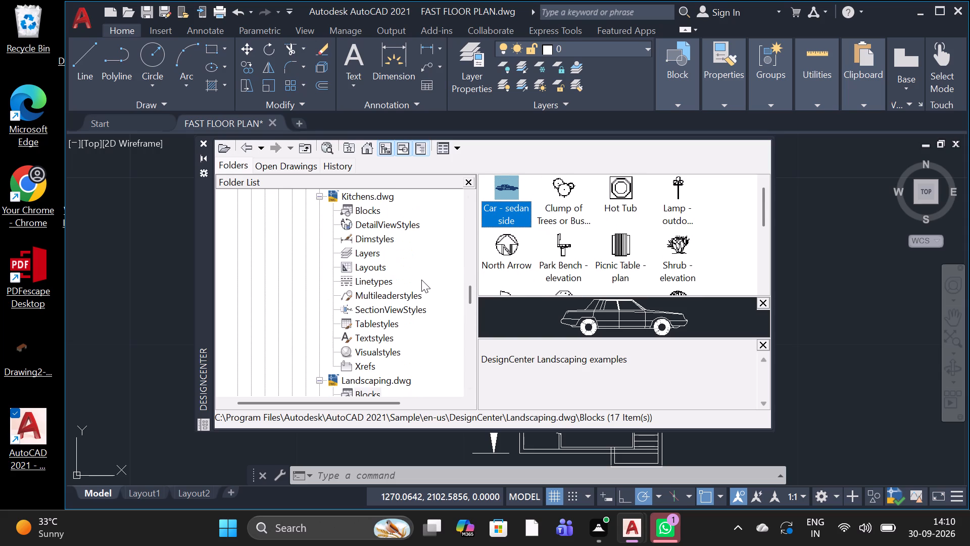
pyautogui.scroll(4, 421, 280)
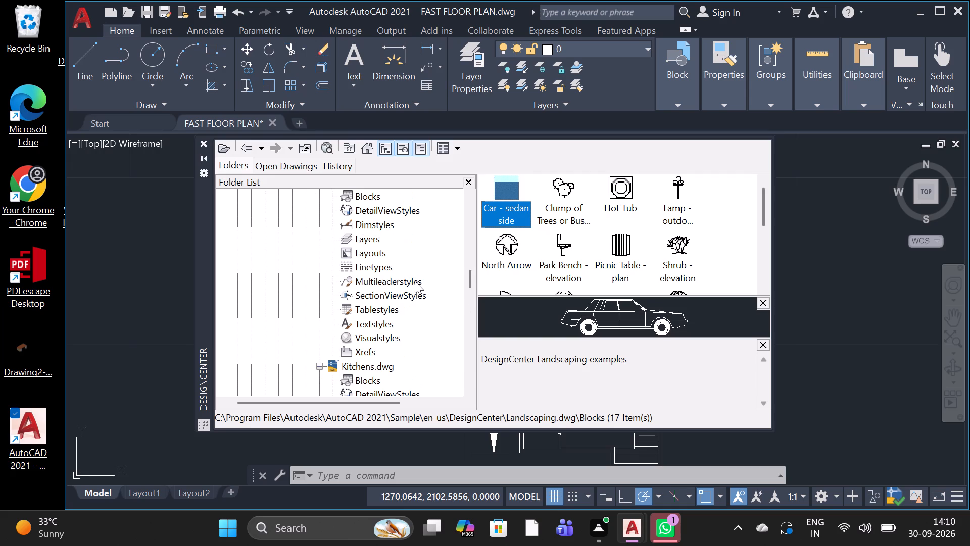
pyautogui.scroll(3, 410, 282)
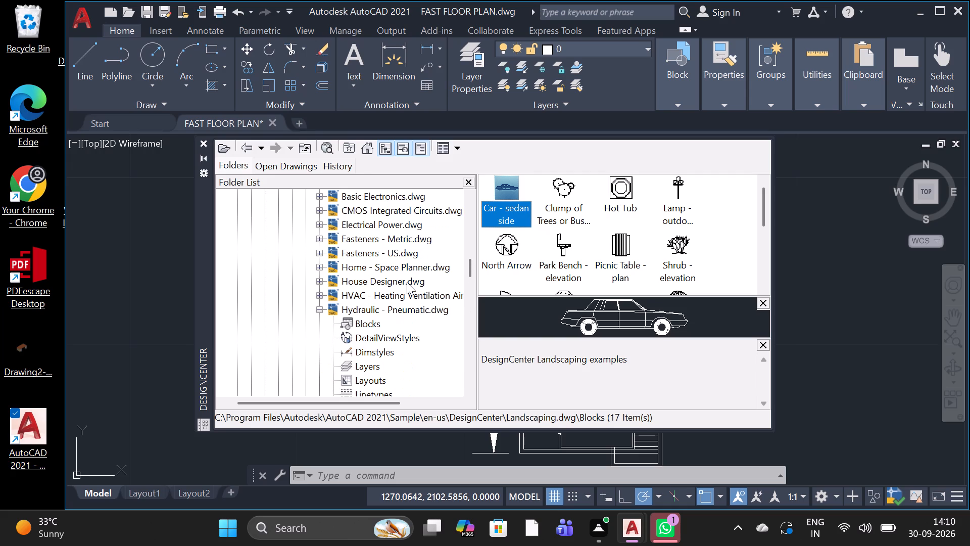
pyautogui.click(403, 297)
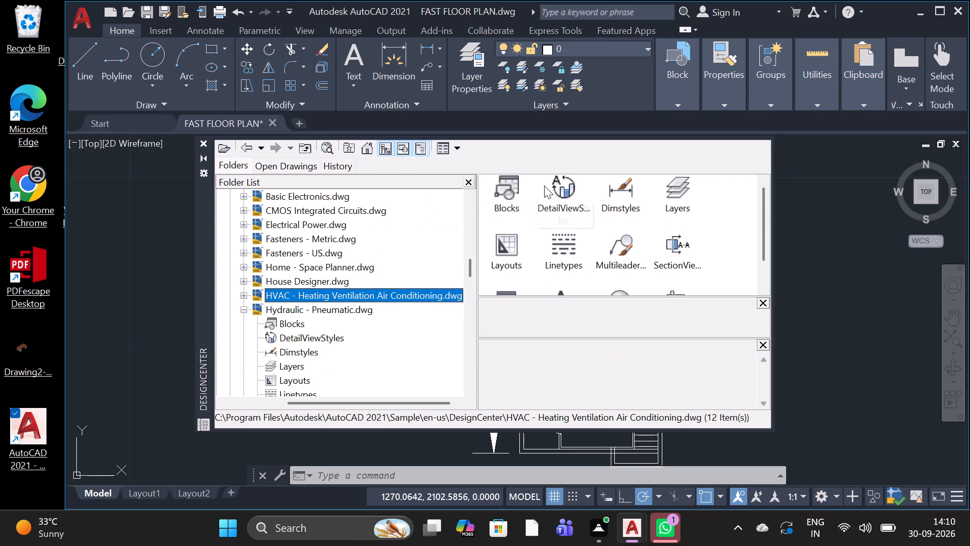
pyautogui.doubleClick(499, 203)
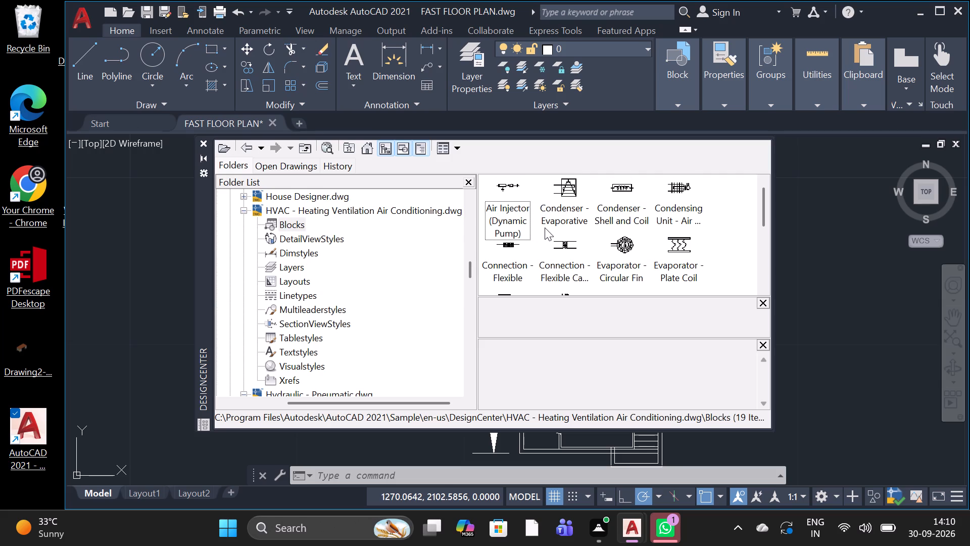
pyautogui.scroll(-4, 545, 227)
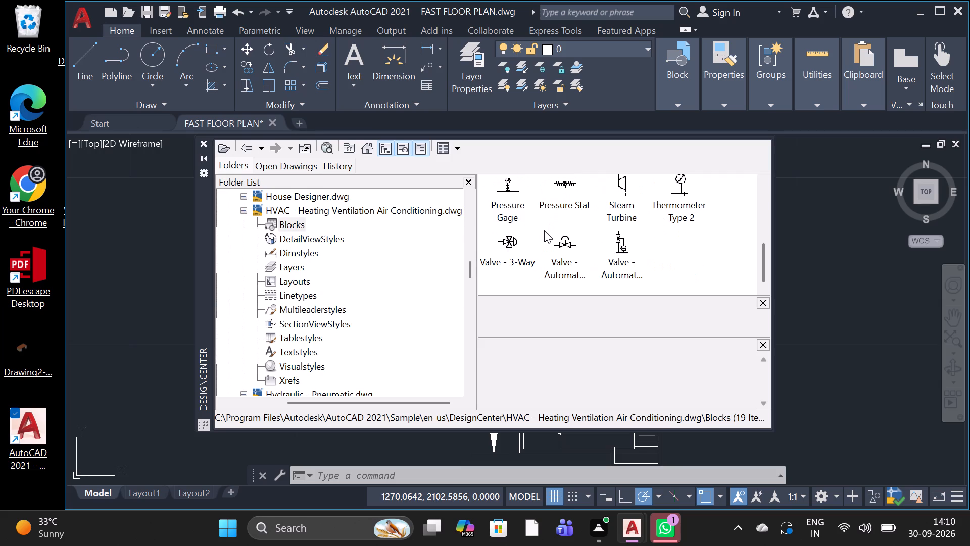
pyautogui.scroll(5, 544, 230)
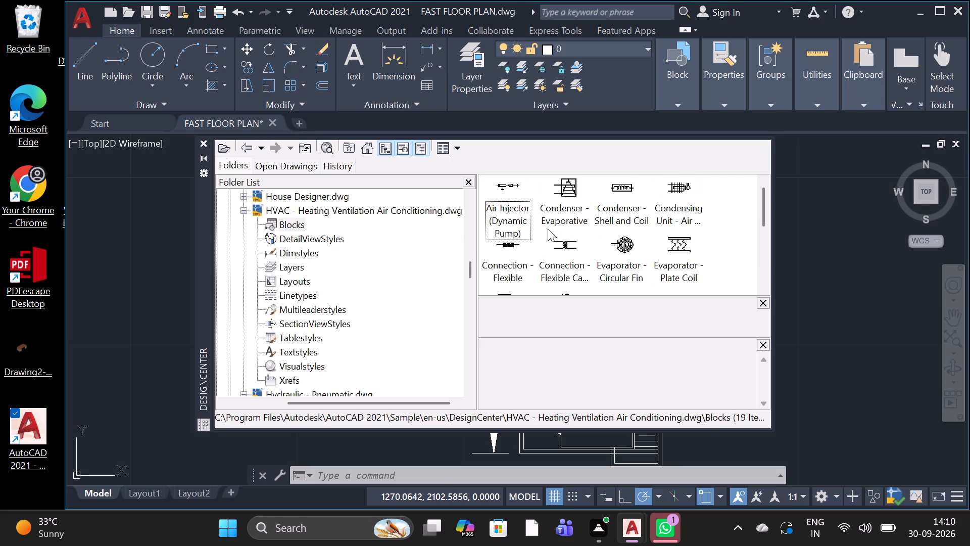
# Open the blocks of the Fasteners - US.dwg sample drawing and look through them.
pyautogui.scroll(1, 365, 245)
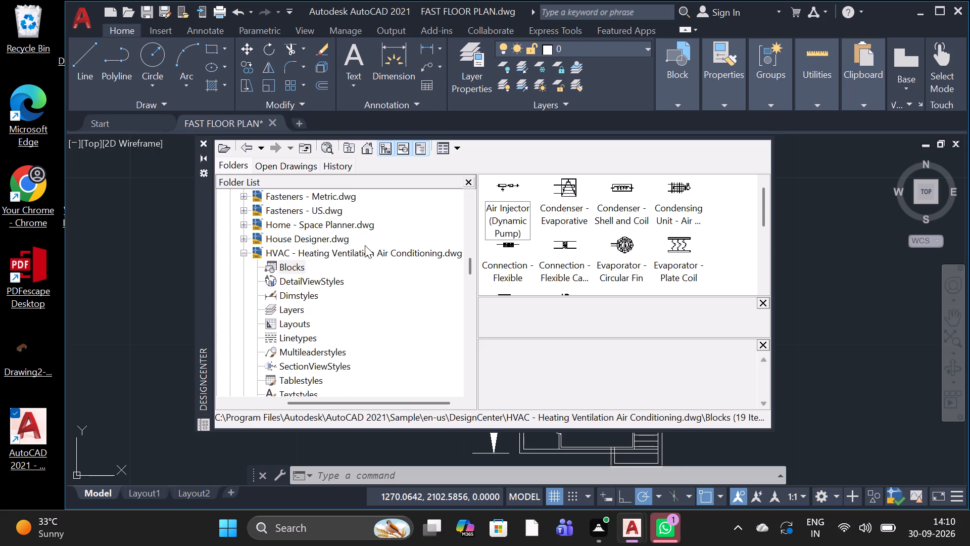
pyautogui.scroll(1, 365, 245)
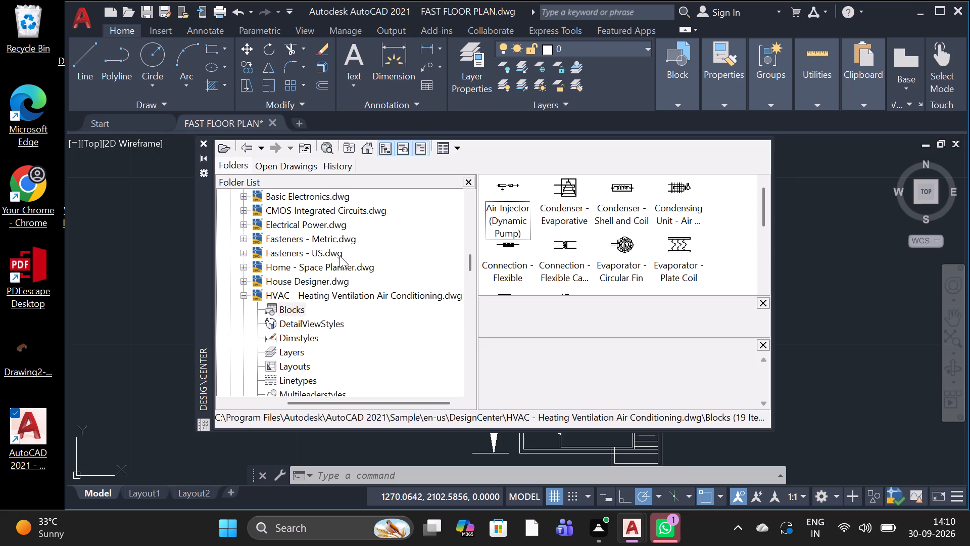
pyautogui.click(337, 256)
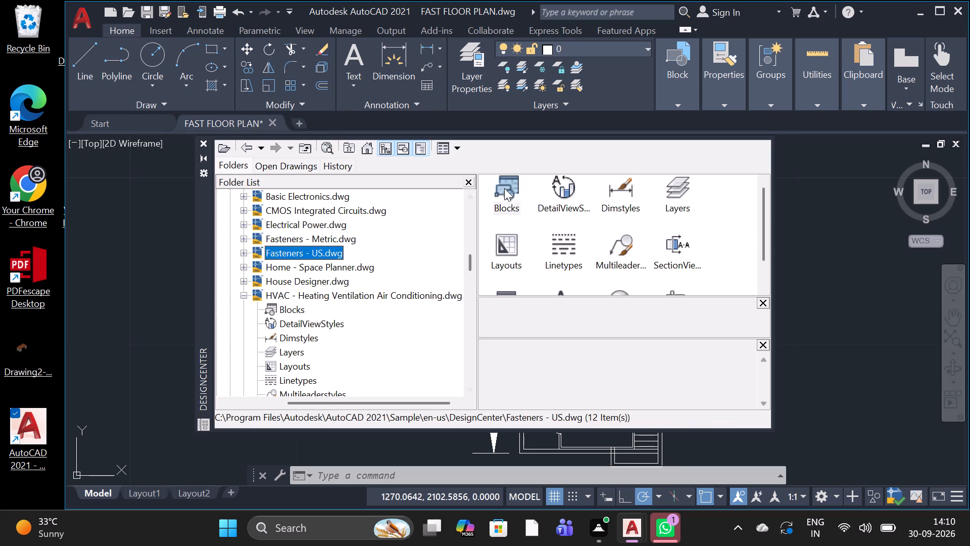
pyautogui.doubleClick(504, 188)
pyautogui.doubleClick(506, 188)
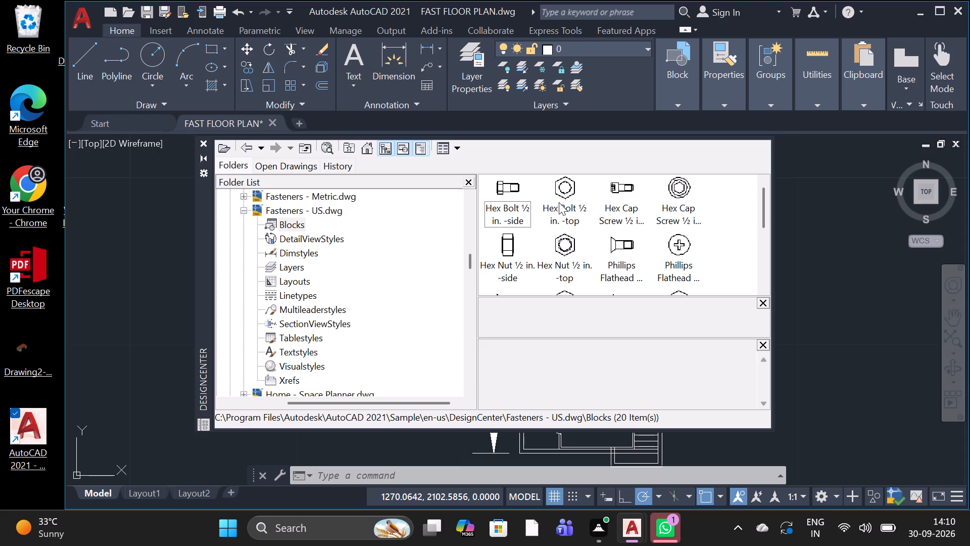
pyautogui.scroll(2, 559, 202)
pyautogui.scroll(-2, 559, 202)
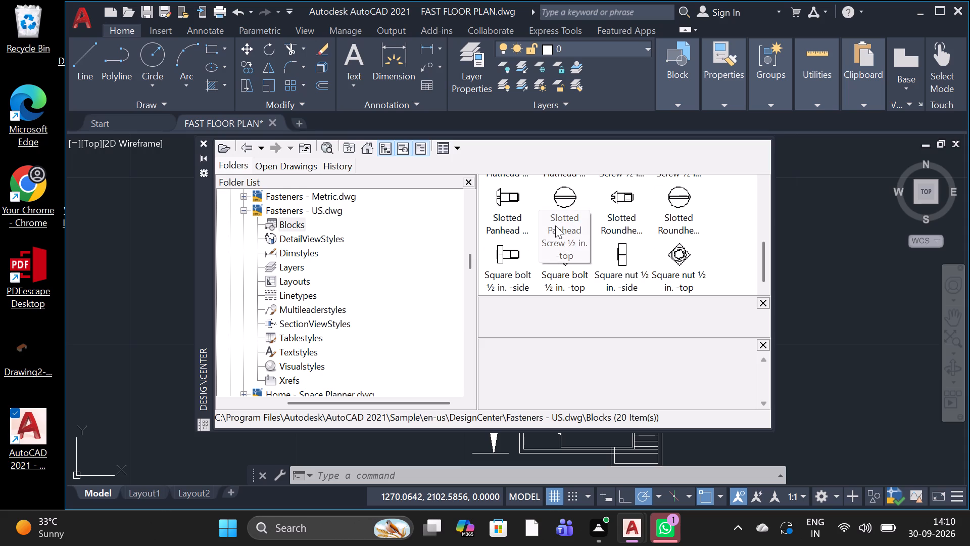
pyautogui.scroll(-3, 555, 225)
pyautogui.scroll(4, 561, 246)
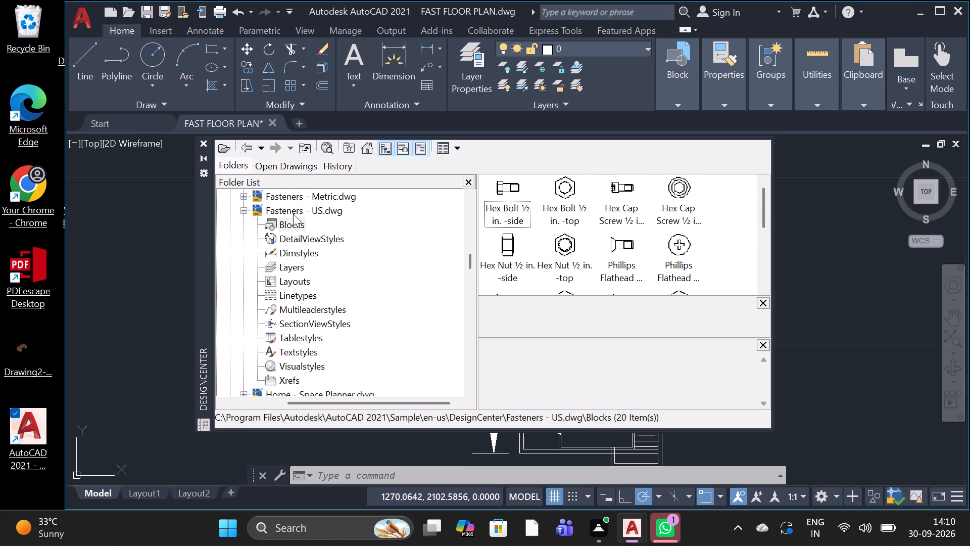
# Check the AutoCAD Textstyles and Linetypes.dwg sample drawing for blocks.
pyautogui.scroll(3, 296, 203)
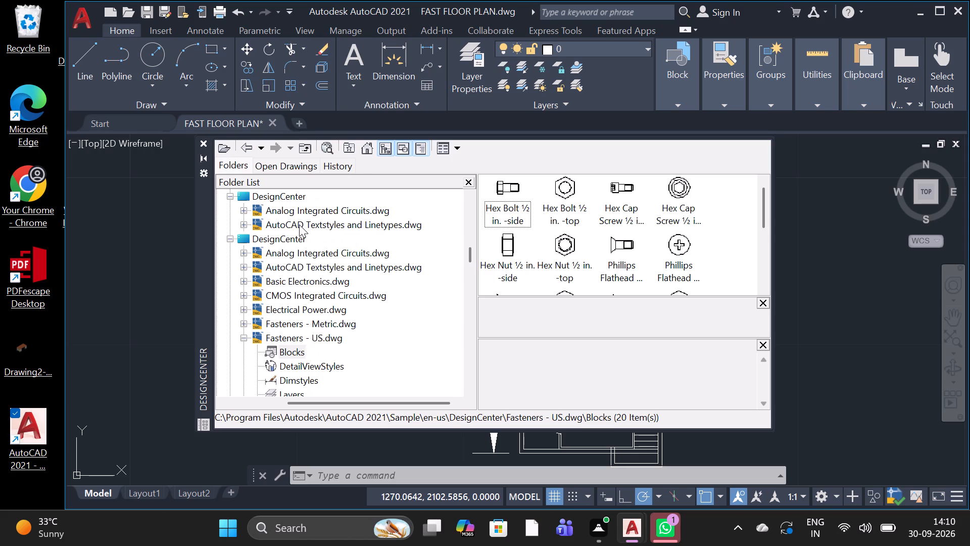
pyautogui.click(318, 266)
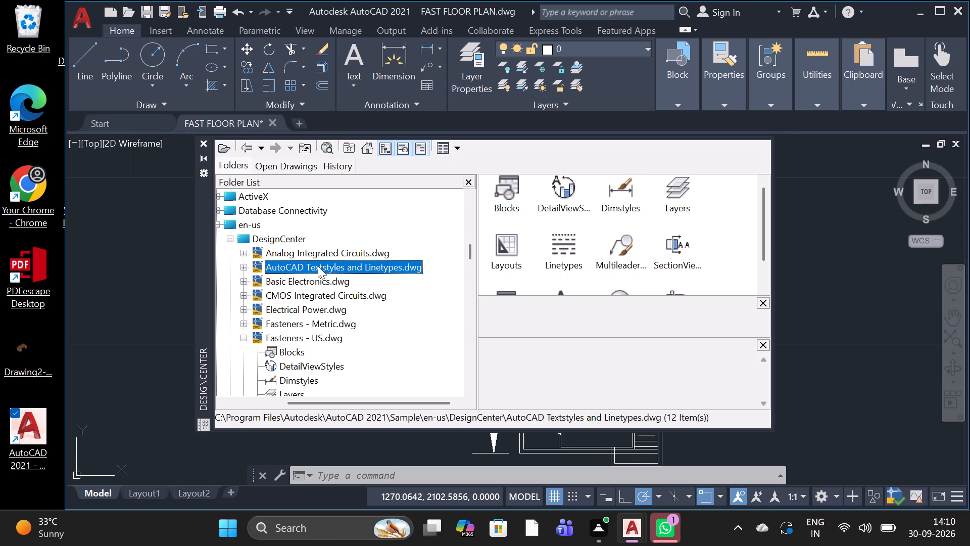
pyautogui.doubleClick(496, 196)
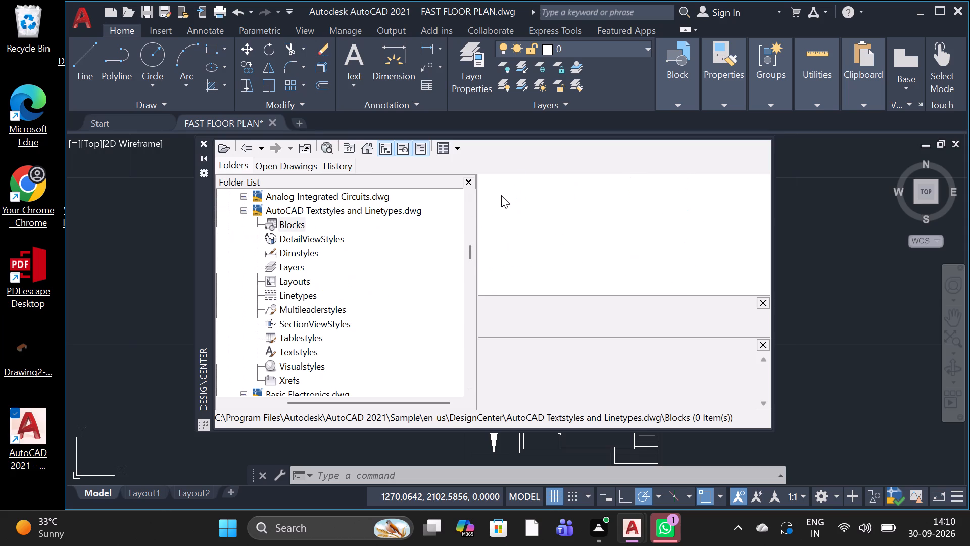
pyautogui.scroll(-3, 600, 277)
pyautogui.scroll(3, 607, 280)
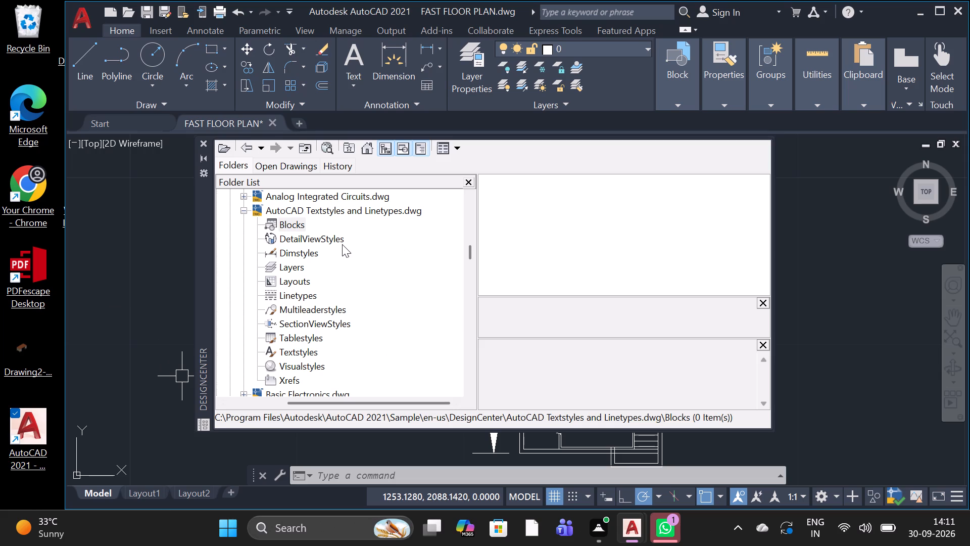
# Find the Home - Space Planner.dwg sample drawing and examine its furniture blocks.
pyautogui.scroll(-2, 297, 220)
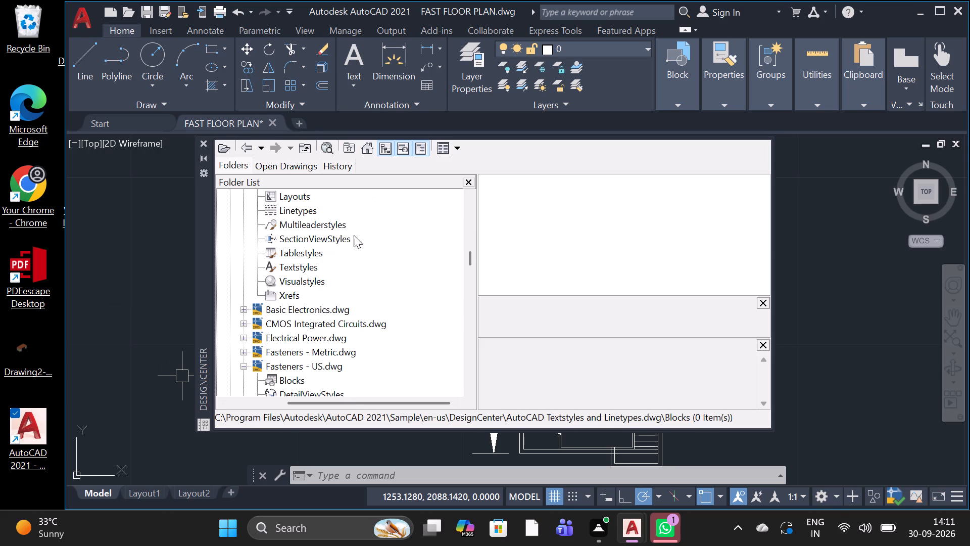
pyautogui.scroll(4, 354, 236)
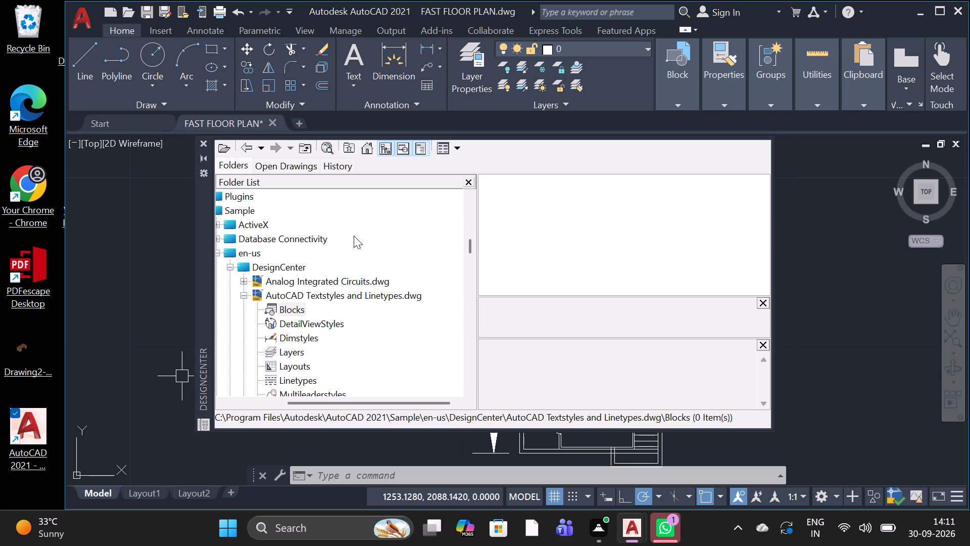
pyautogui.scroll(2, 354, 236)
pyautogui.scroll(-5, 354, 236)
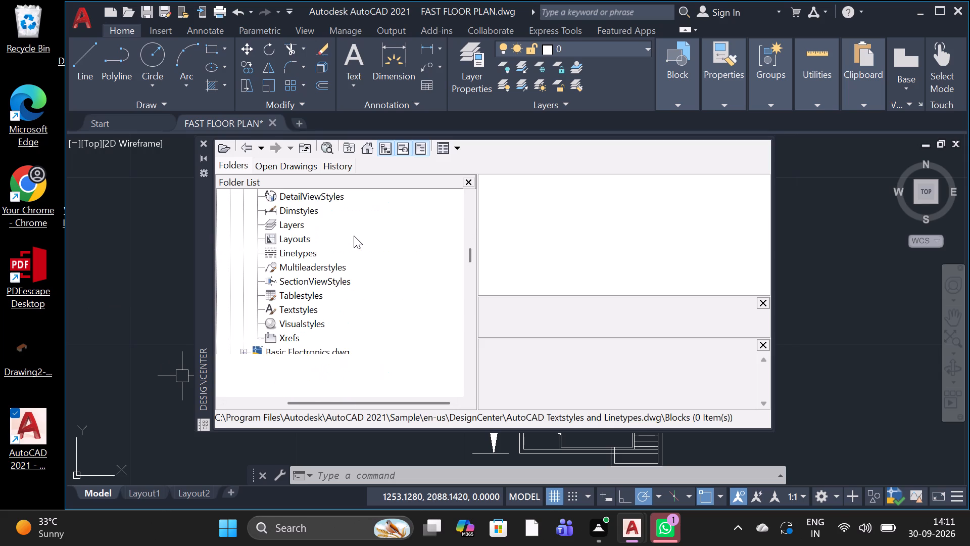
pyautogui.scroll(-8, 354, 236)
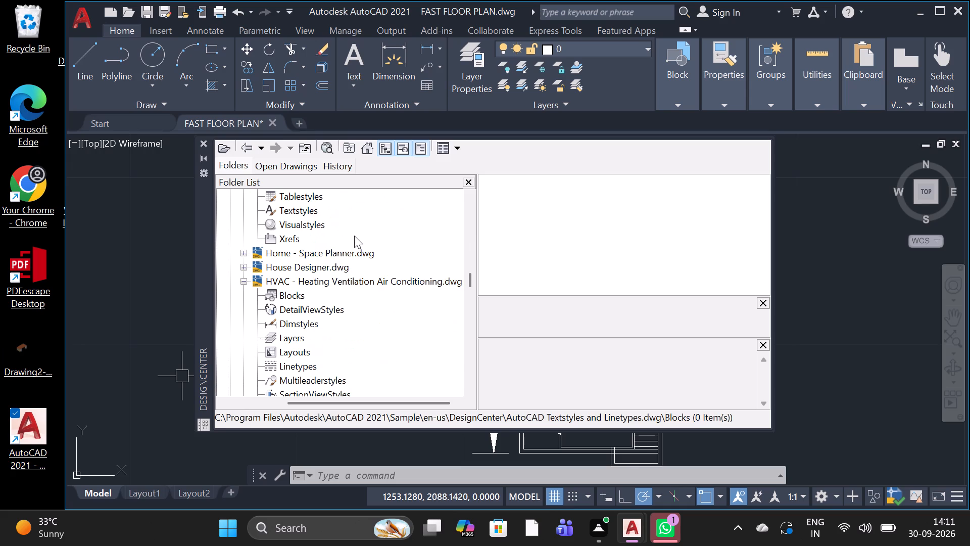
pyautogui.click(332, 254)
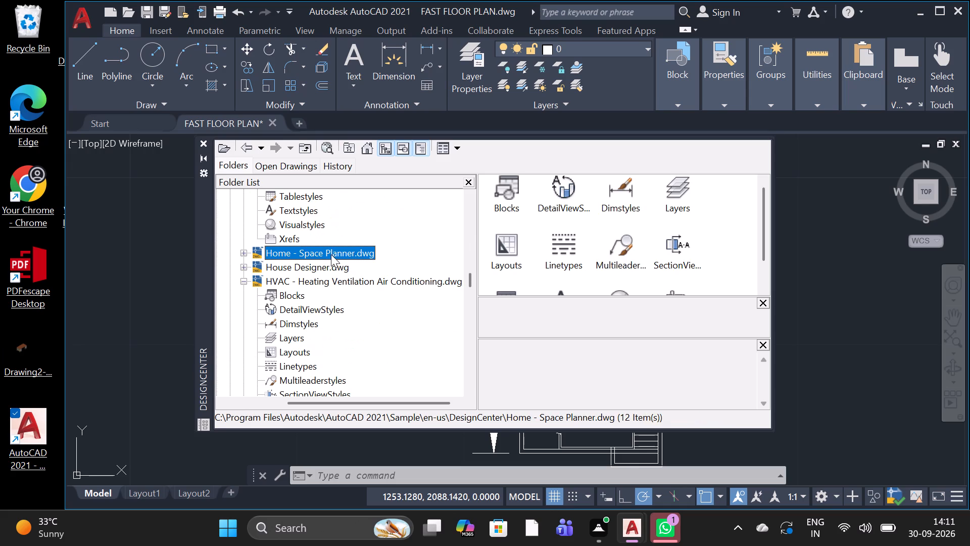
pyautogui.doubleClick(494, 200)
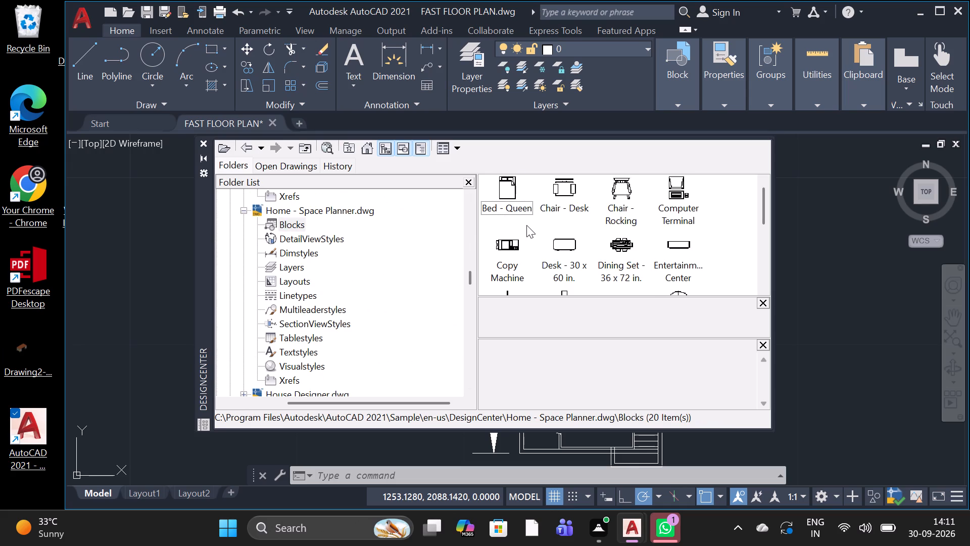
pyautogui.scroll(-3, 526, 225)
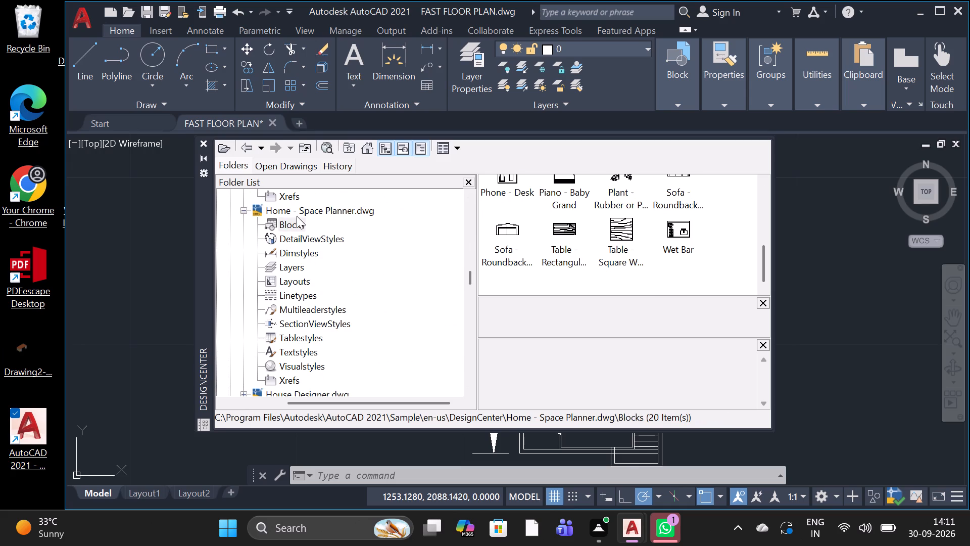
# Find the House Designer.dwg sample drawing and display its blocks.
pyautogui.scroll(2, 332, 229)
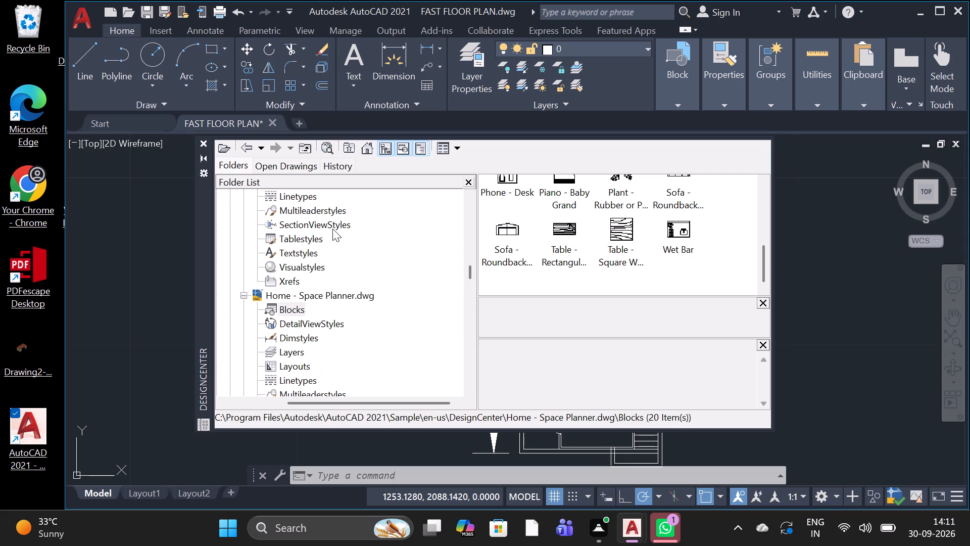
pyautogui.scroll(4, 336, 229)
pyautogui.scroll(-3, 336, 229)
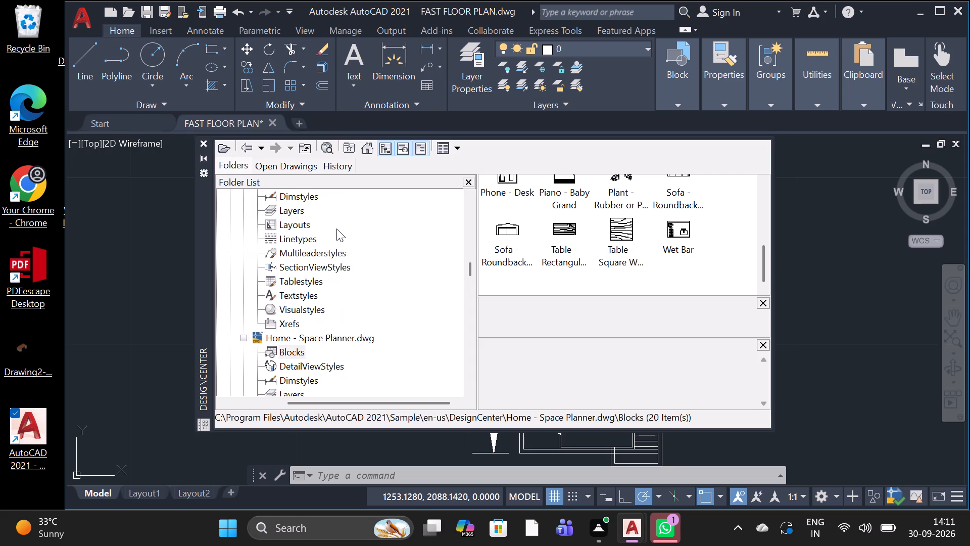
pyautogui.scroll(-6, 336, 229)
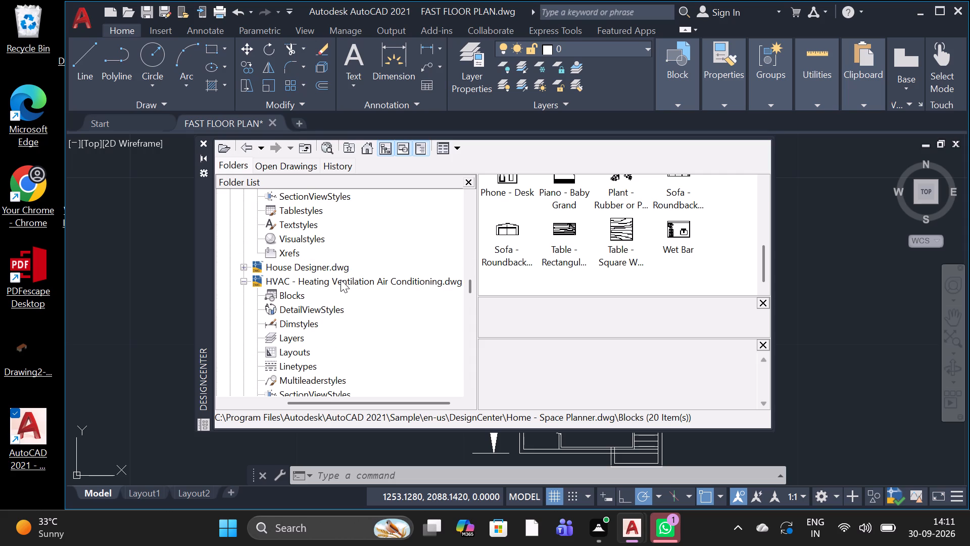
pyautogui.scroll(-1, 341, 280)
pyautogui.click(304, 223)
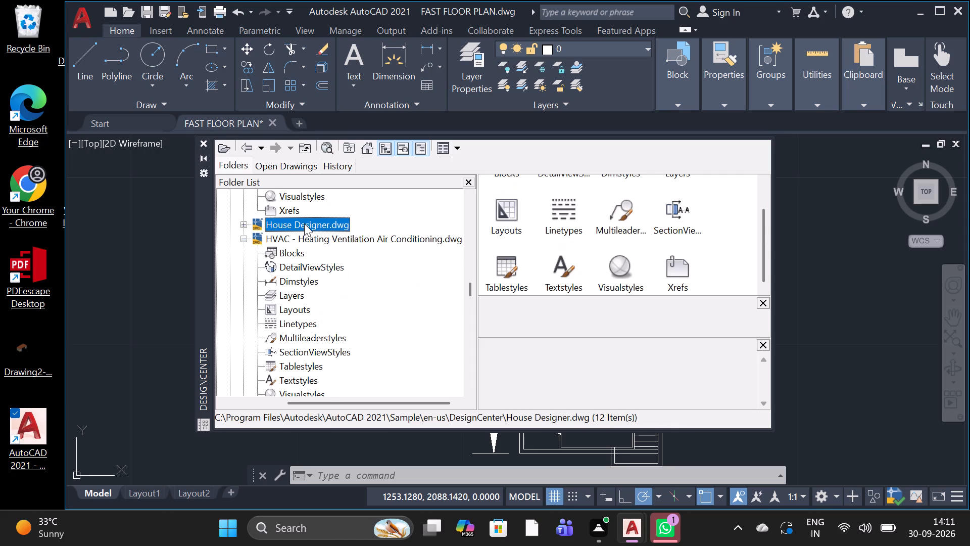
pyautogui.scroll(2, 550, 233)
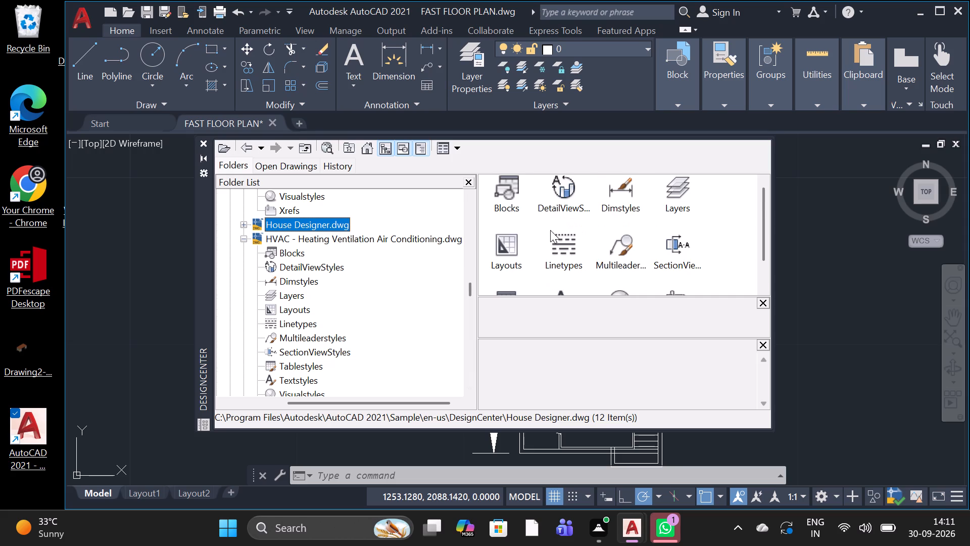
pyautogui.click(563, 199)
pyautogui.doubleClick(563, 199)
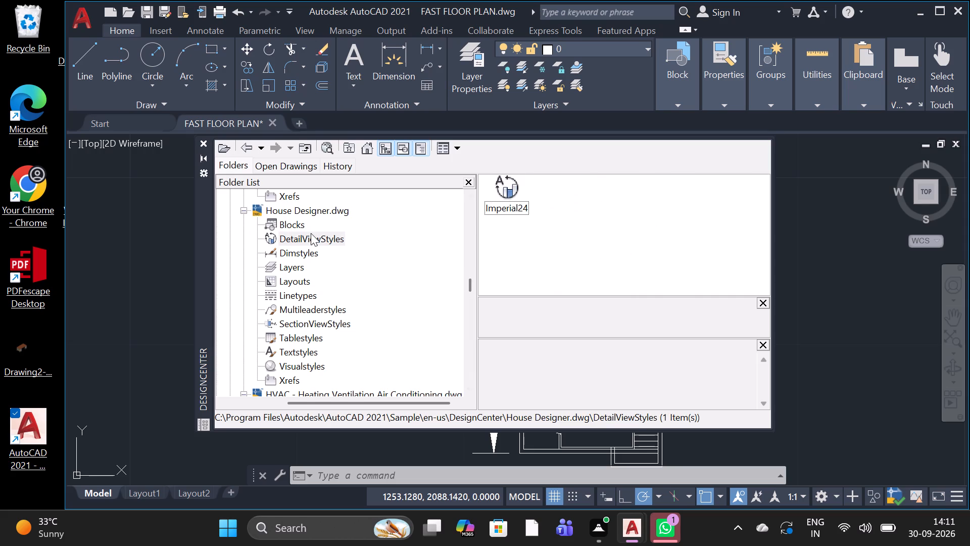
pyautogui.click(315, 212)
pyautogui.doubleClick(508, 205)
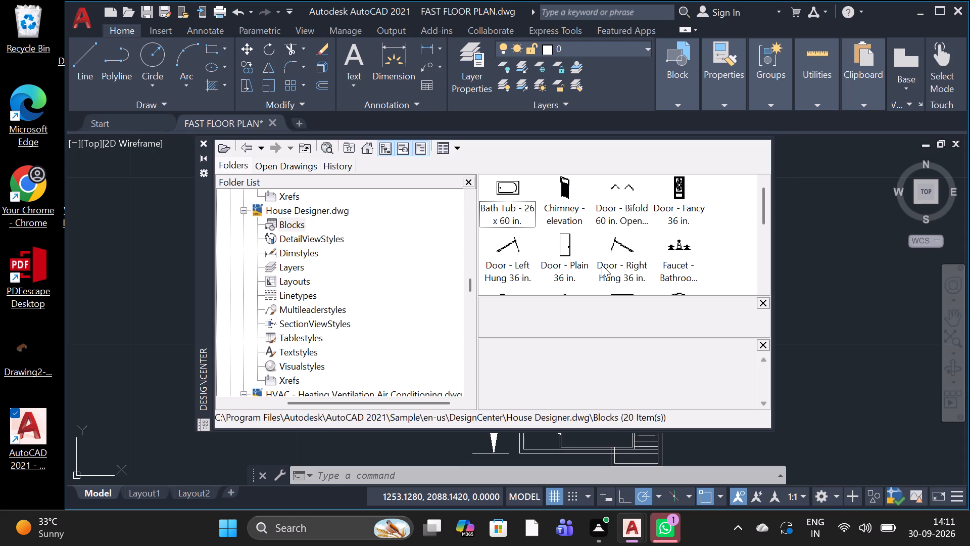
# Look through the door, sink, faucet and toilet blocks of House Designer.dwg and check its layouts.
pyautogui.scroll(5, 602, 265)
pyautogui.scroll(2, 554, 244)
pyautogui.scroll(-7, 547, 230)
pyautogui.scroll(2, 589, 259)
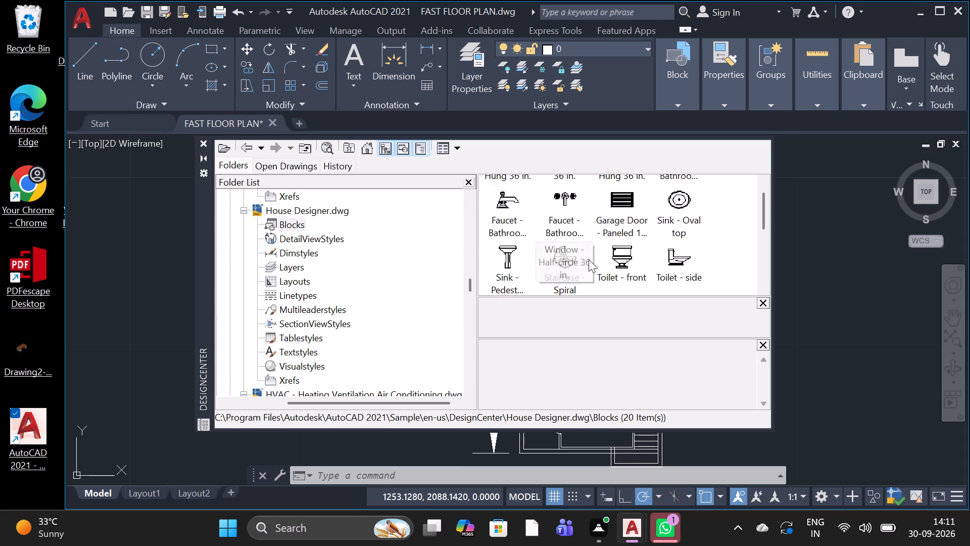
pyautogui.scroll(4, 589, 259)
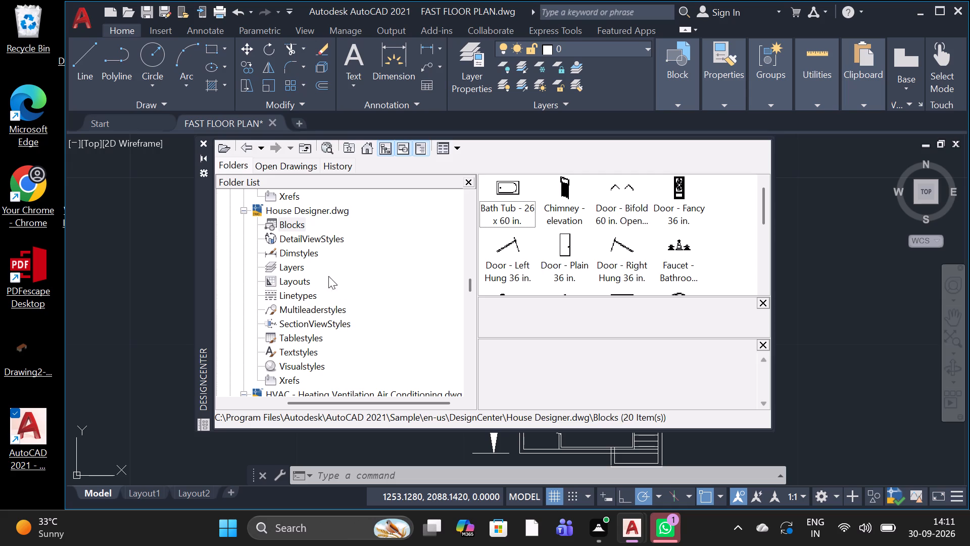
pyautogui.click(307, 277)
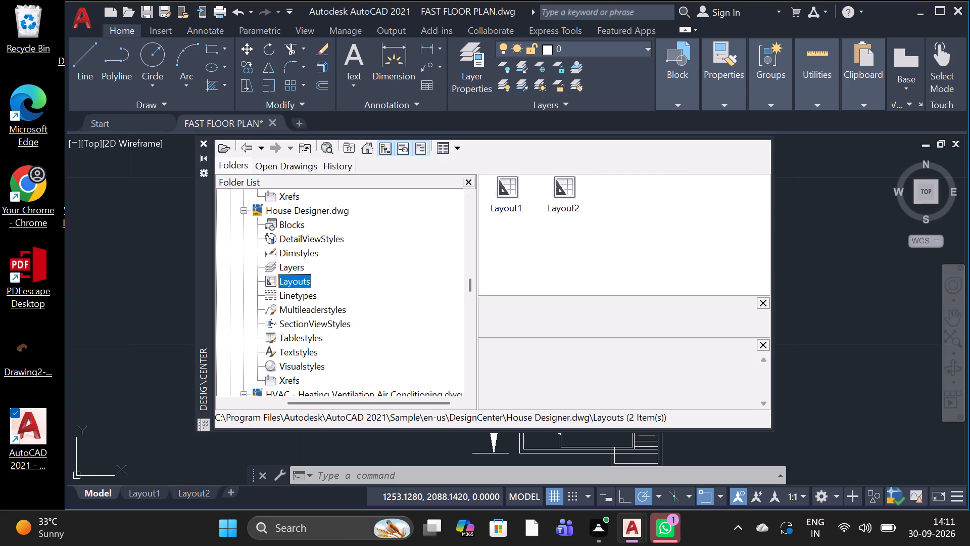
# Browse the remaining DesignCenter sample drawings listed after House Designer.dwg, from HVAC through Kitchens and Landscaping to Welding.
pyautogui.scroll(-3, 338, 348)
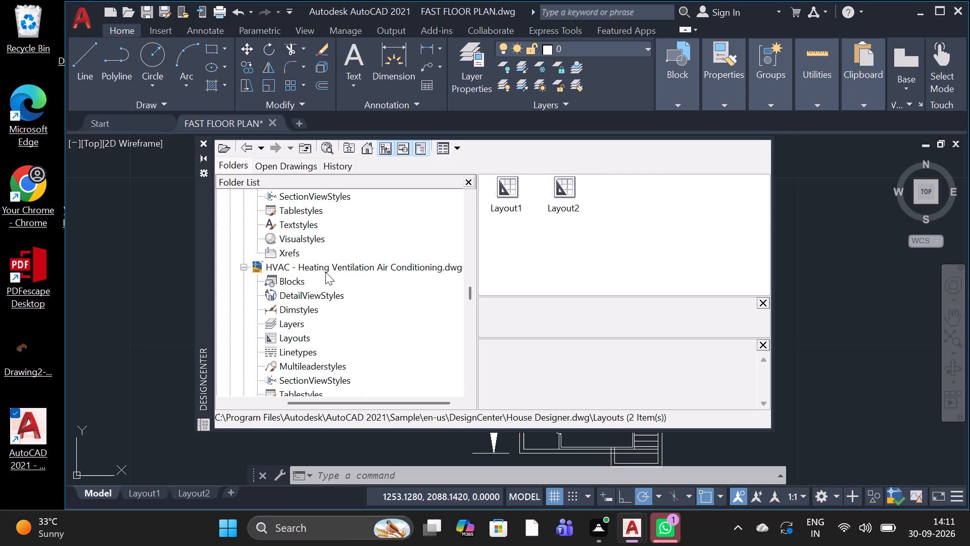
pyautogui.scroll(-2, 326, 270)
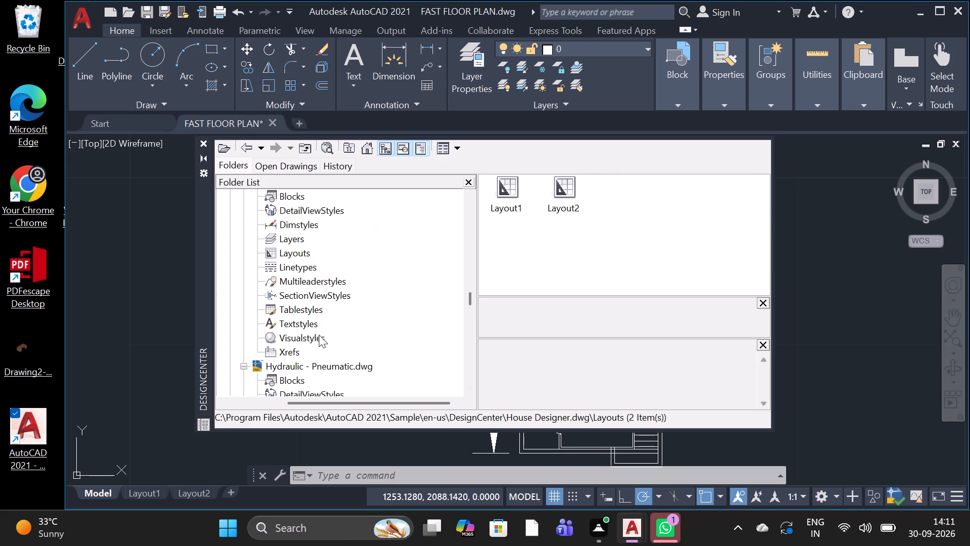
pyautogui.scroll(-2, 319, 335)
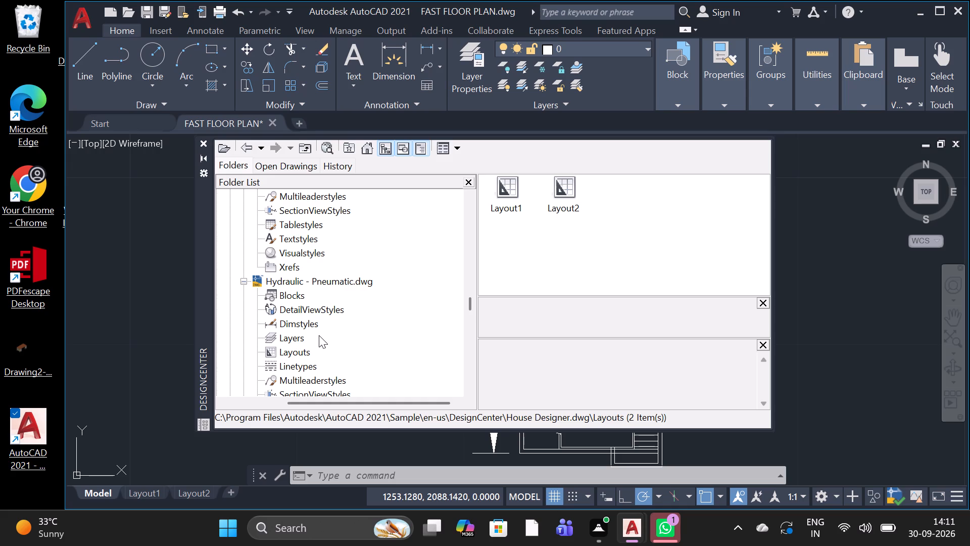
pyautogui.scroll(-3, 319, 335)
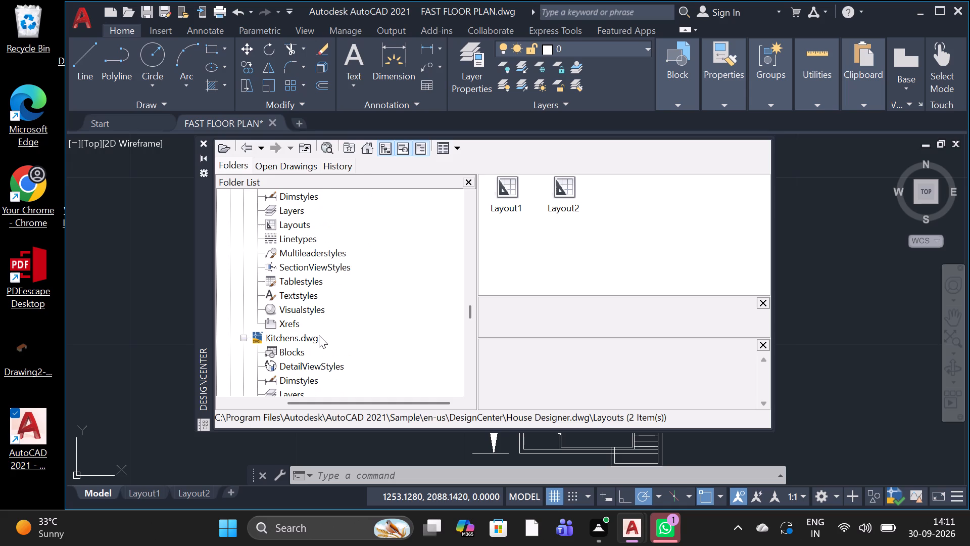
pyautogui.scroll(-1, 319, 335)
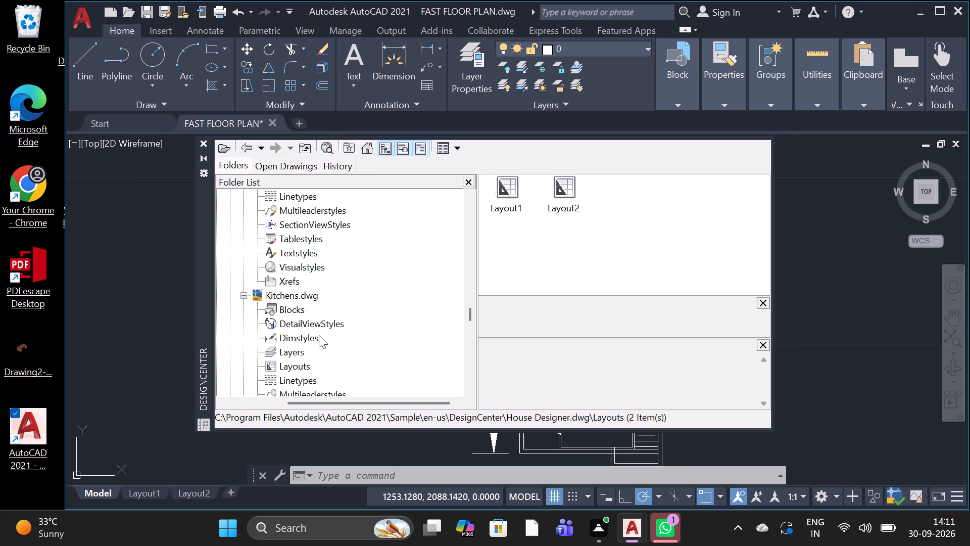
pyautogui.scroll(-3, 319, 335)
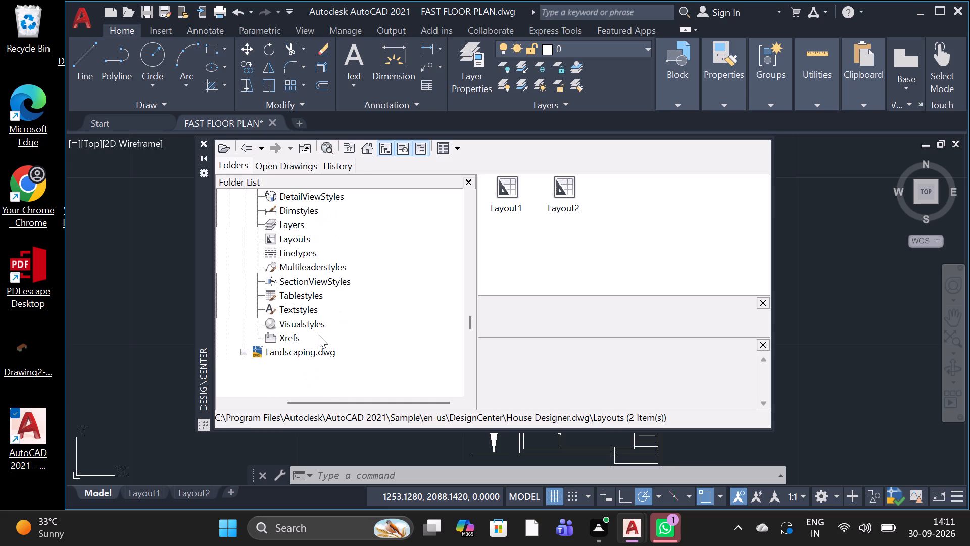
pyautogui.scroll(-2, 319, 335)
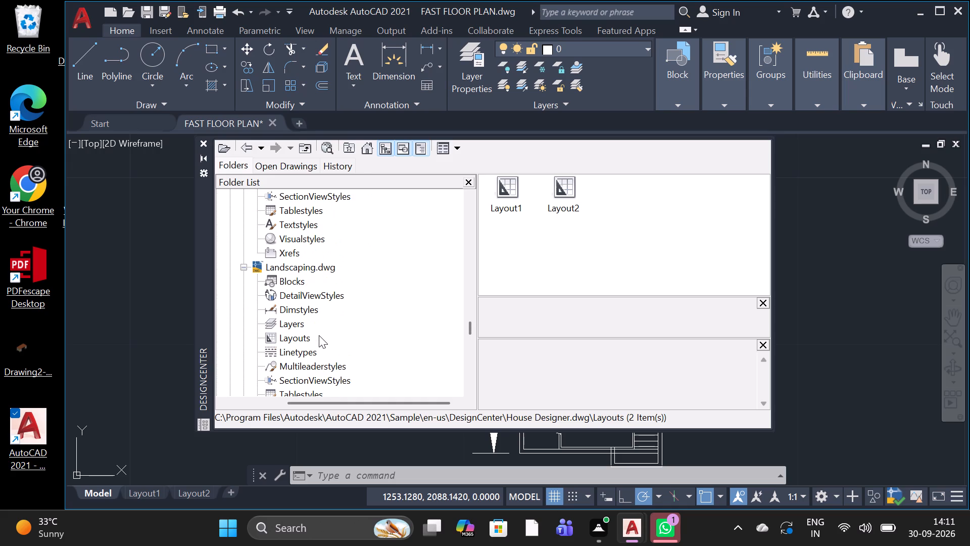
pyautogui.scroll(-2, 317, 341)
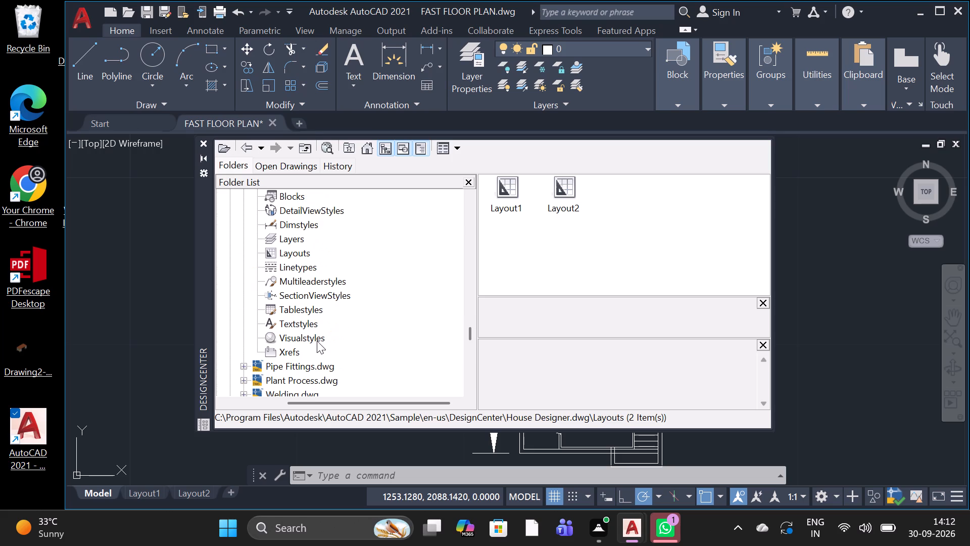
pyautogui.scroll(-2, 314, 367)
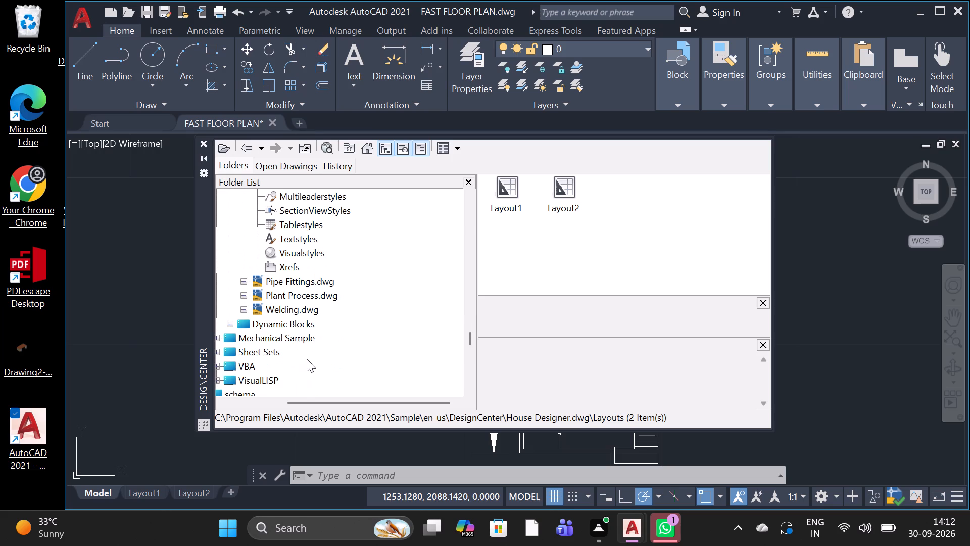
# Return to the Landscaping.dwg sample drawing, display its blocks and look through them.
pyautogui.scroll(1, 306, 358)
pyautogui.scroll(2, 315, 315)
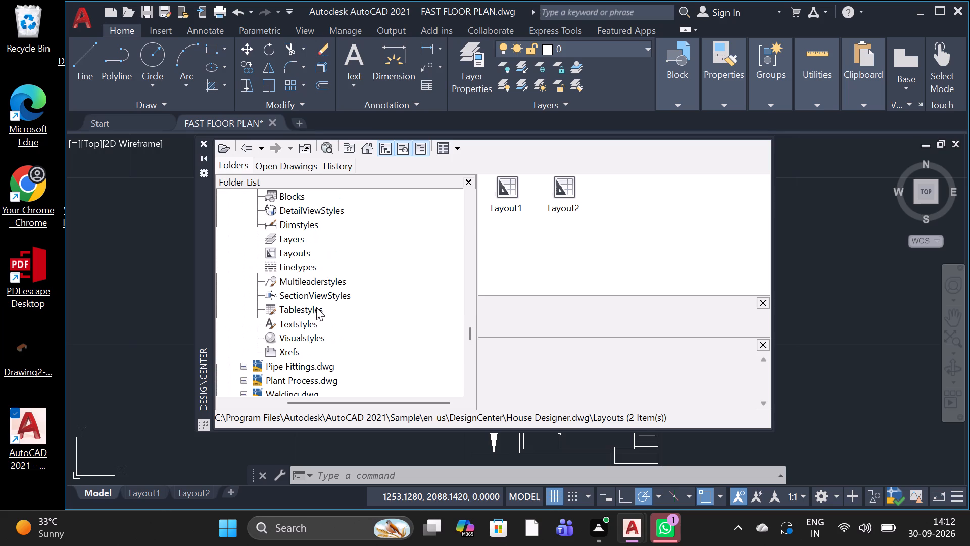
pyautogui.scroll(1, 317, 292)
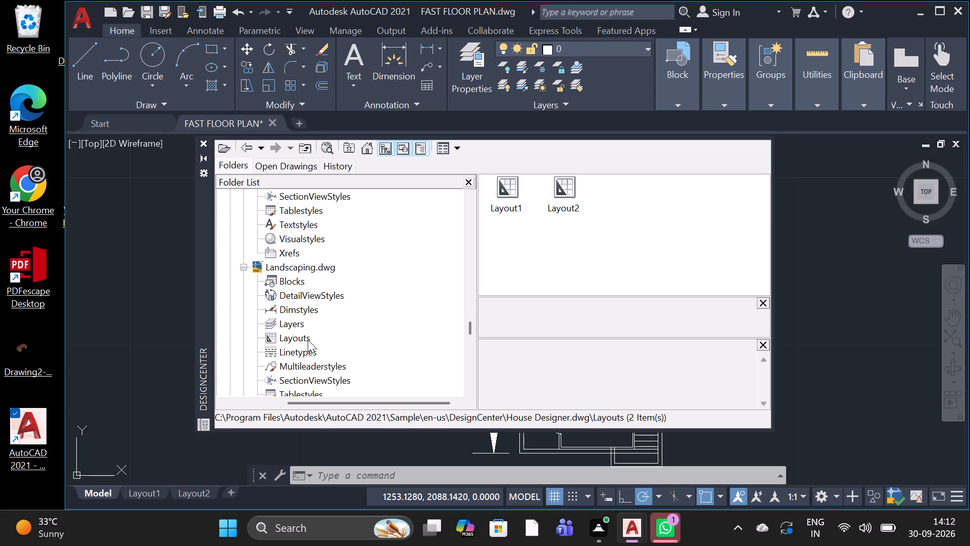
pyautogui.scroll(-1, 308, 340)
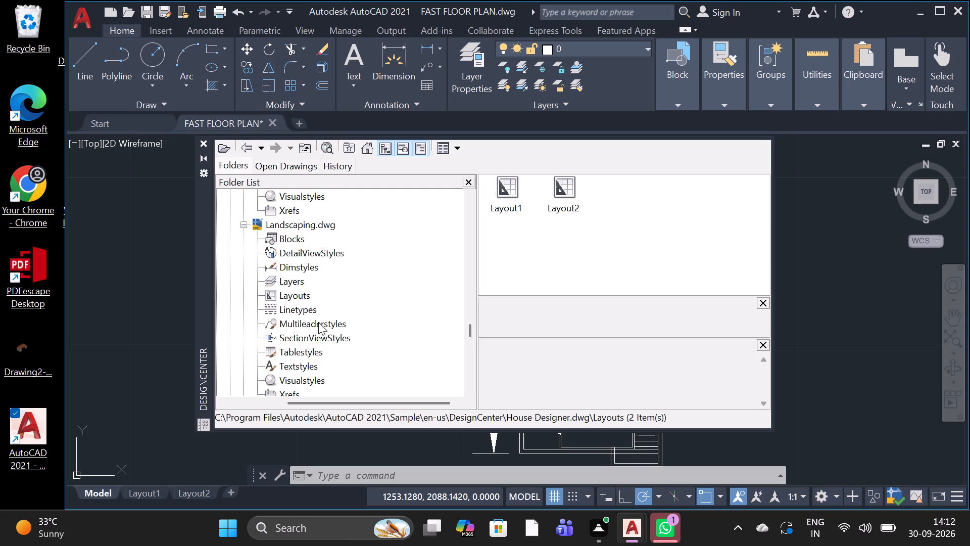
pyautogui.click(315, 338)
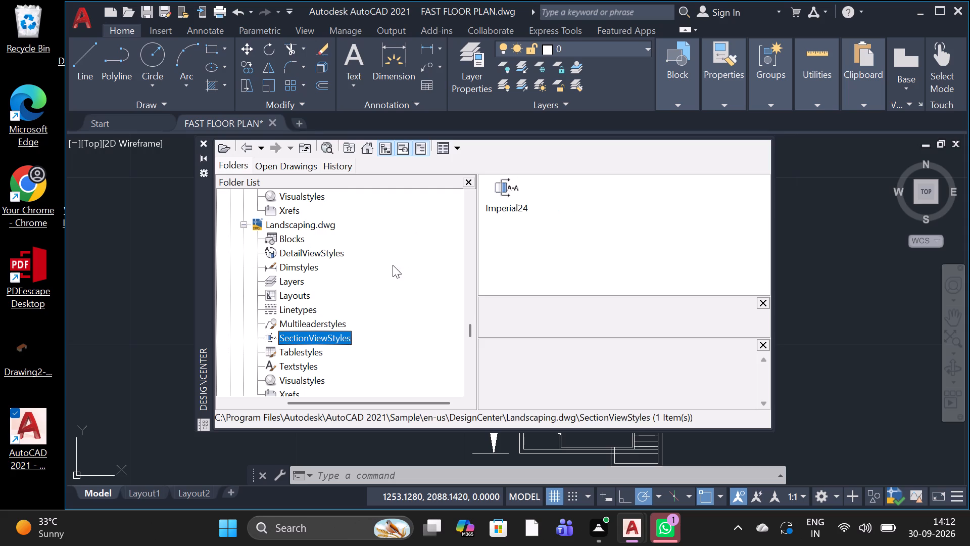
pyautogui.scroll(1, 308, 314)
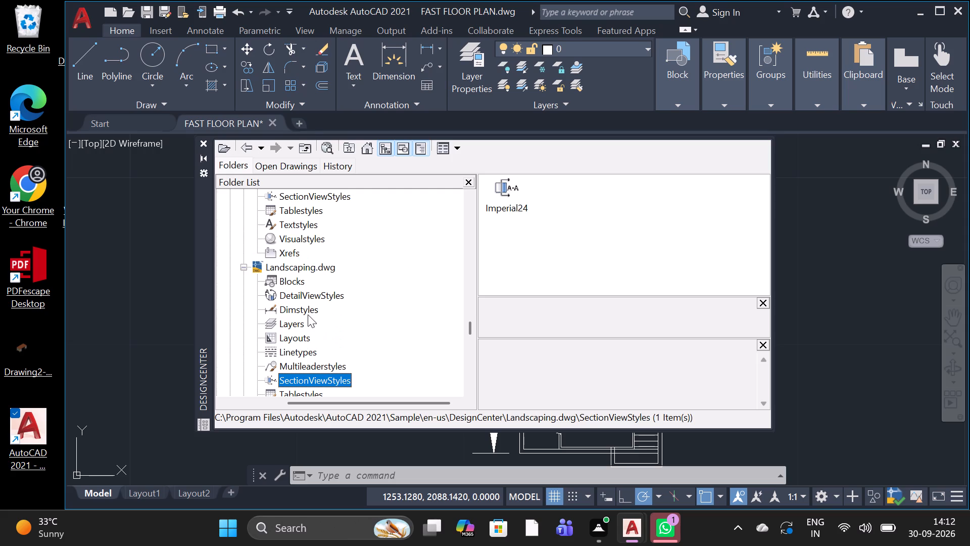
pyautogui.scroll(1, 307, 313)
pyautogui.click(304, 321)
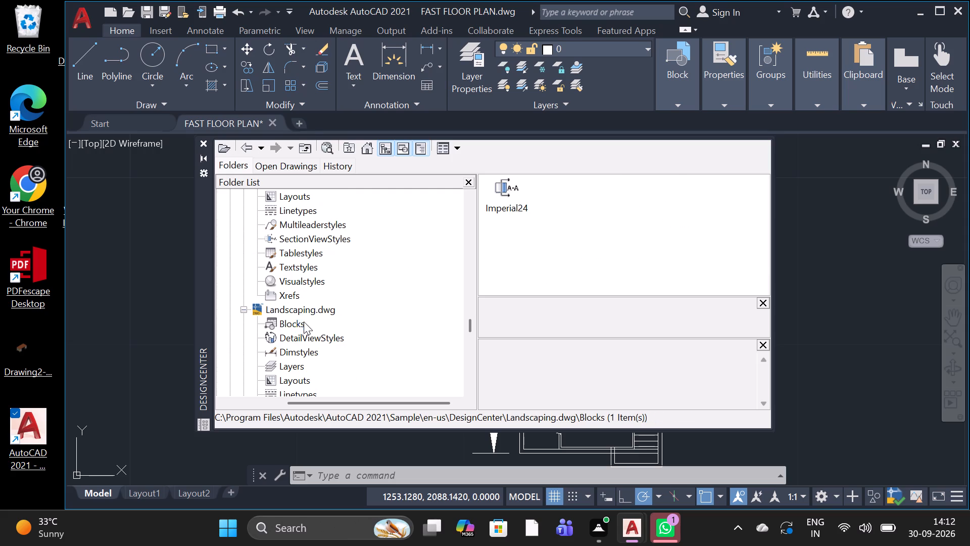
pyautogui.scroll(-2, 530, 237)
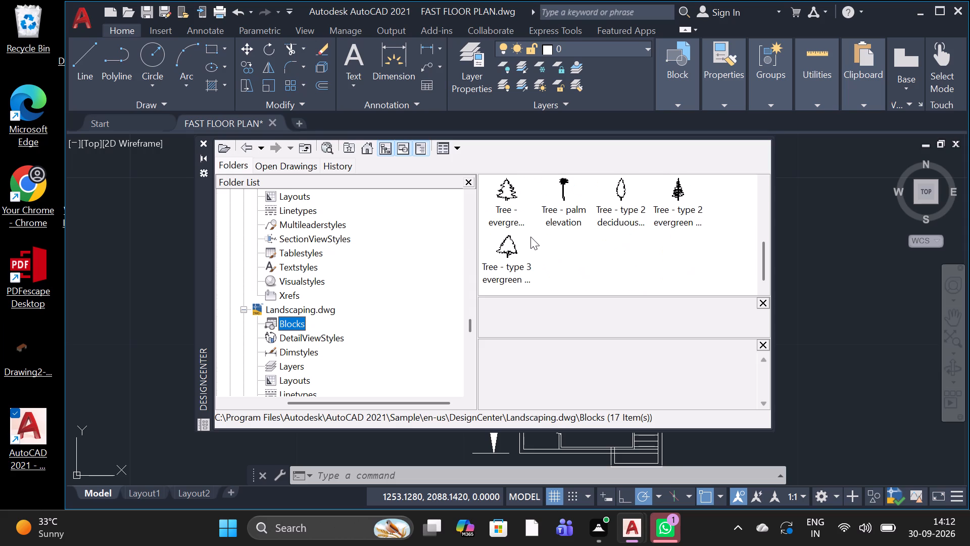
pyautogui.scroll(-1, 530, 237)
pyautogui.scroll(1, 530, 237)
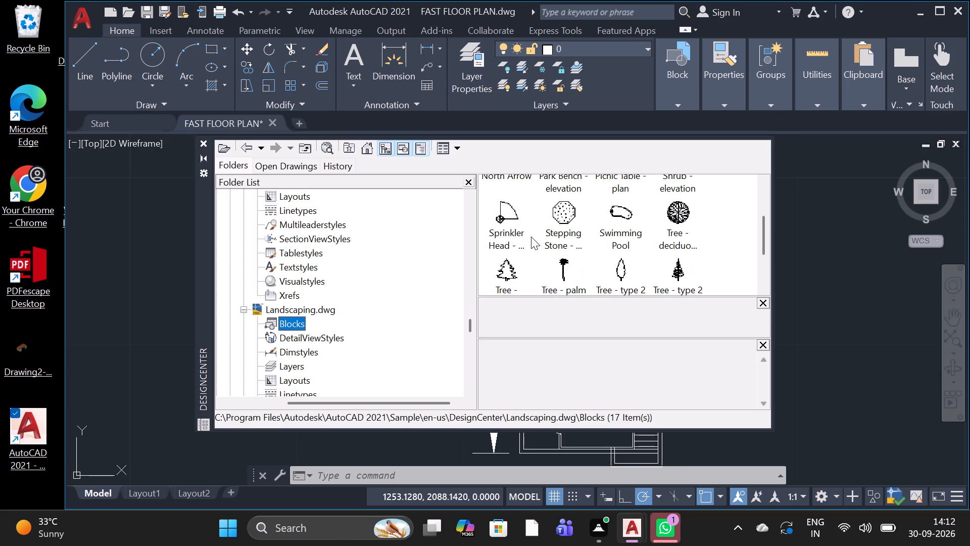
pyautogui.scroll(5, 531, 237)
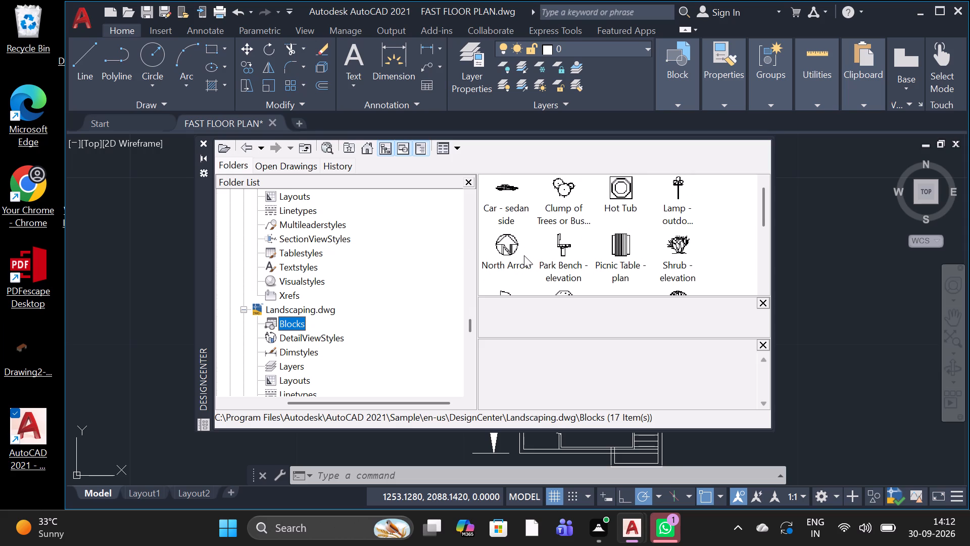
# Insert the North Arrow block at scale 1 and rotation 0 in the empty area west of the floor plan, and close DesignCenter.
pyautogui.click(507, 262)
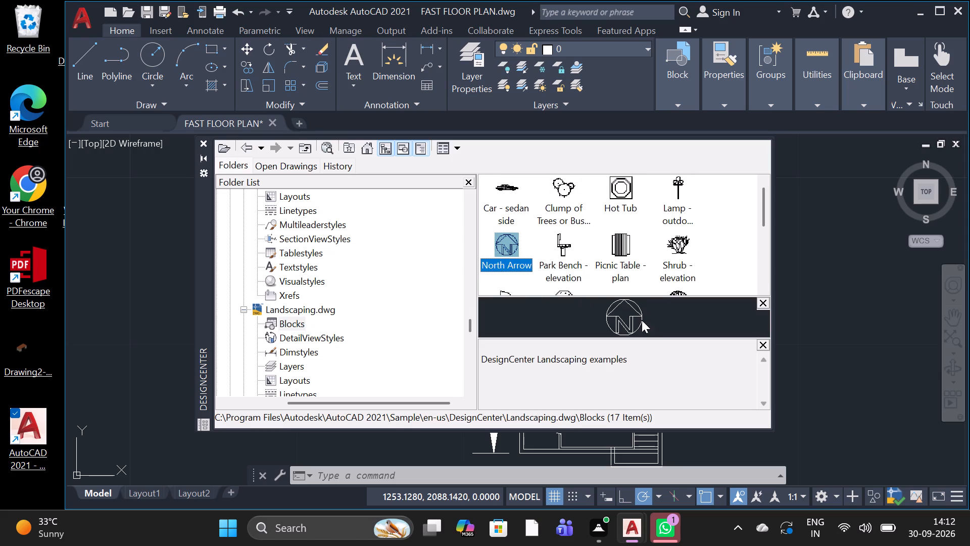
pyautogui.click(635, 321)
pyautogui.click(622, 317)
pyautogui.click(515, 243)
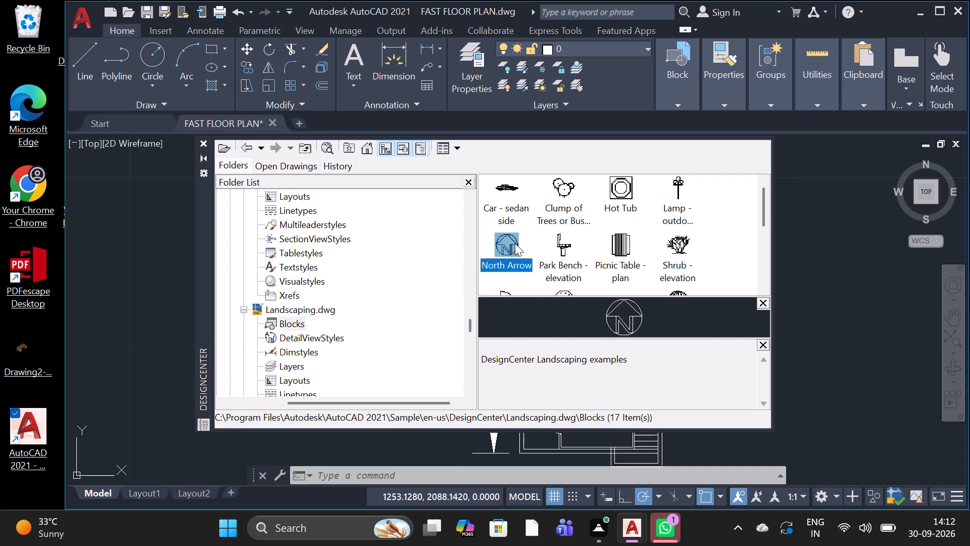
pyautogui.doubleClick(514, 244)
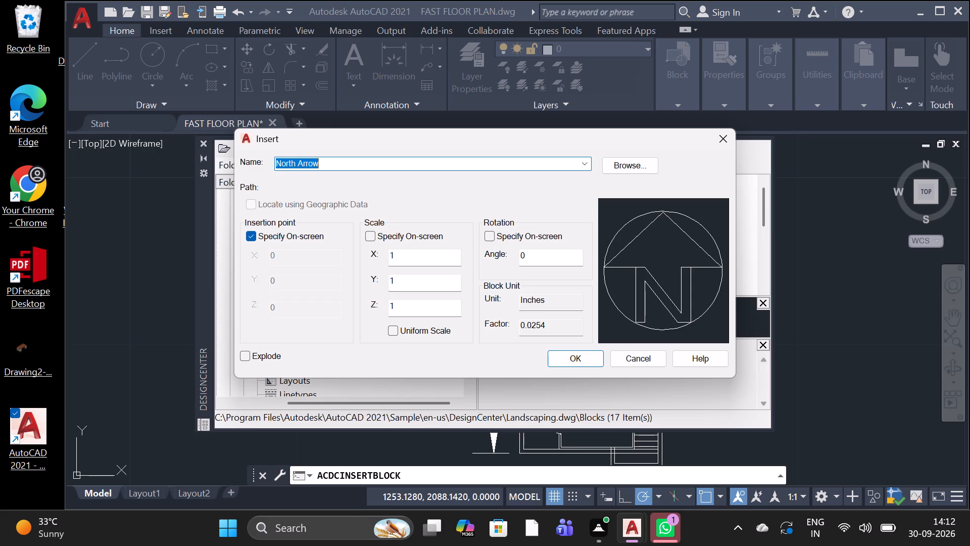
pyautogui.click(566, 357)
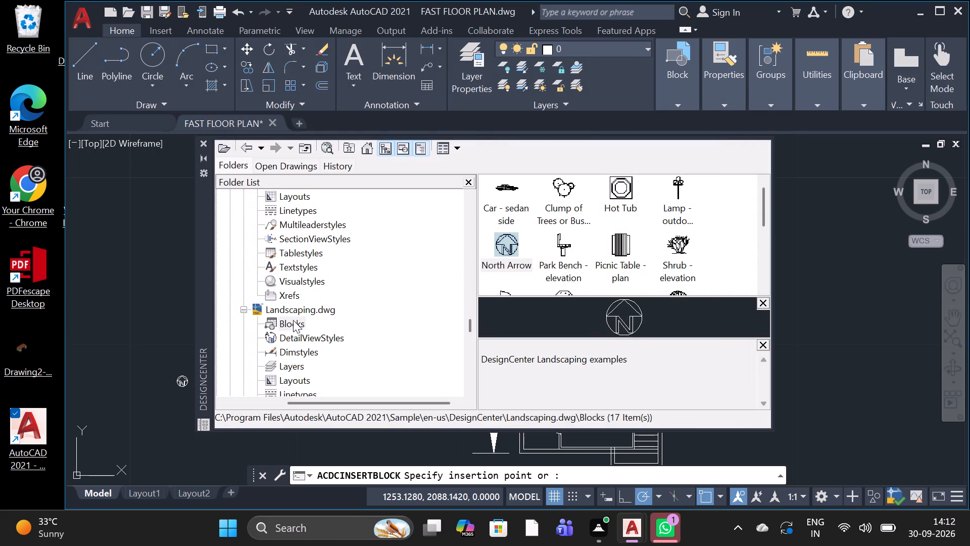
pyautogui.click(148, 297)
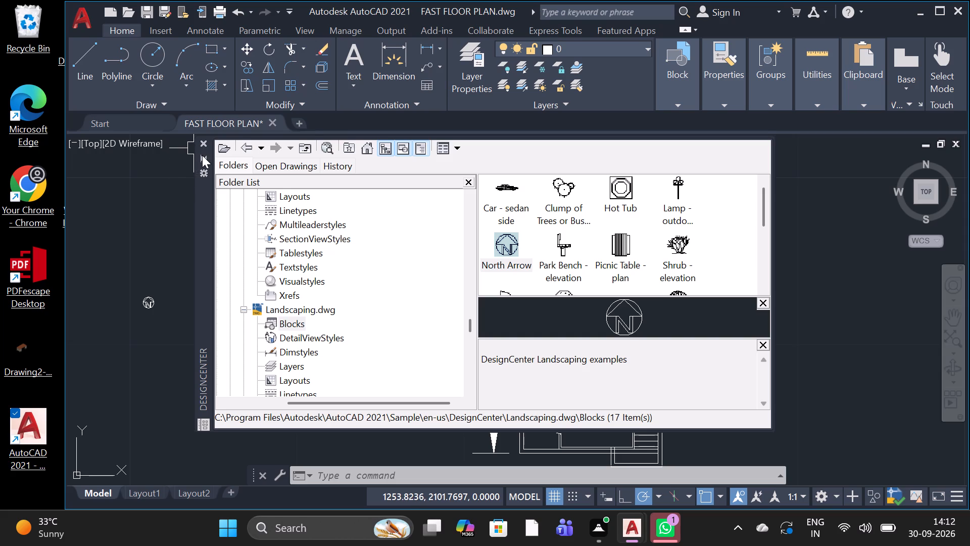
pyautogui.click(206, 141)
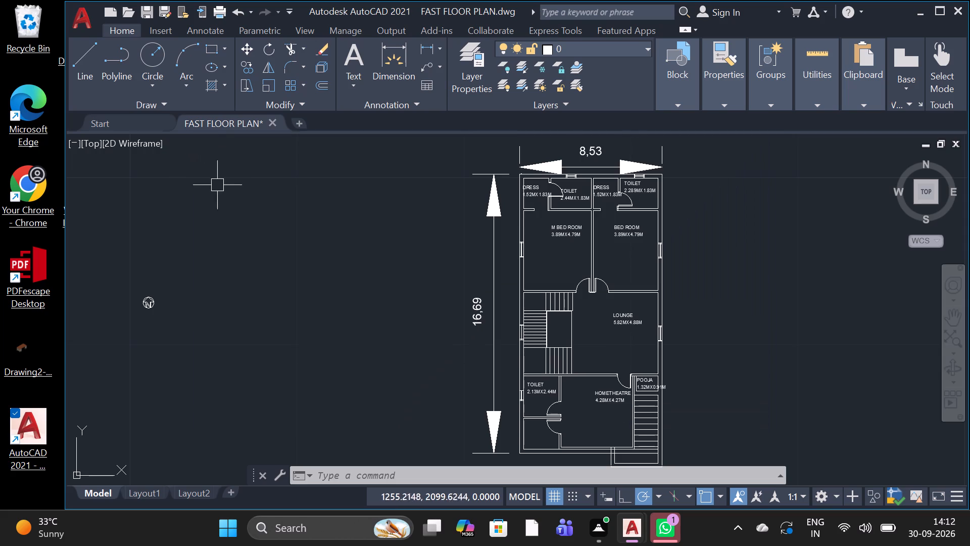
# Inspect the placed north arrow up close, try selecting it, and check its size against the whole floor plan.
pyautogui.scroll(4, 162, 300)
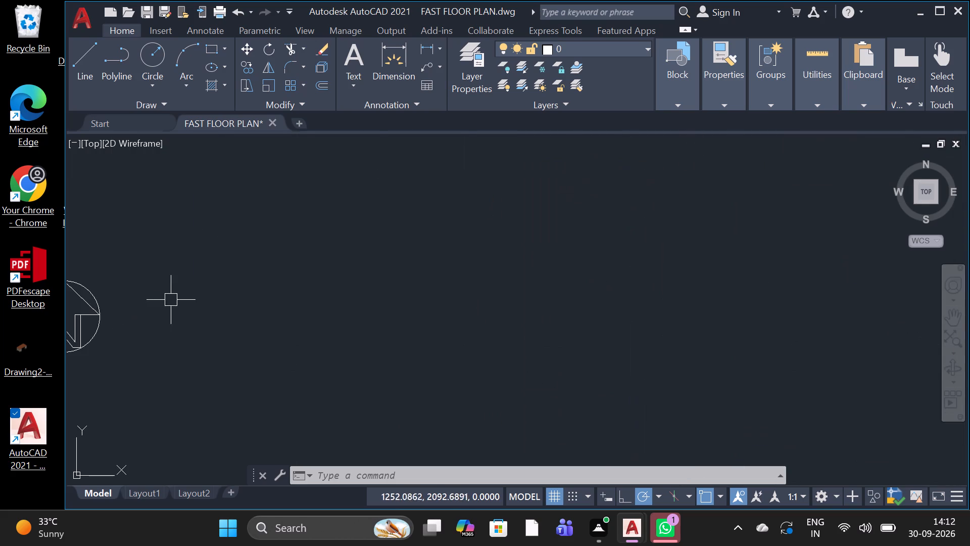
pyautogui.scroll(-2, 163, 303)
pyautogui.scroll(3, 109, 304)
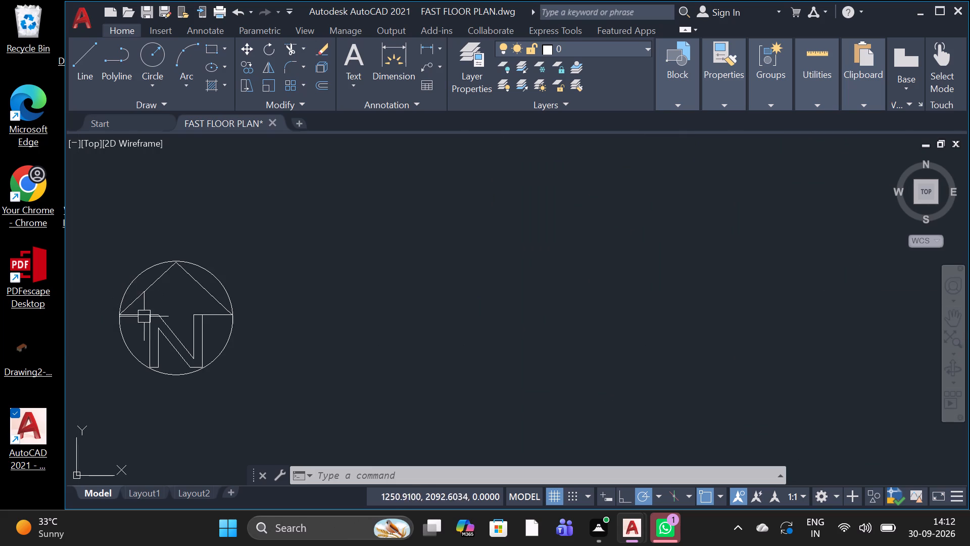
pyautogui.click(139, 324)
pyautogui.doubleClick(154, 315)
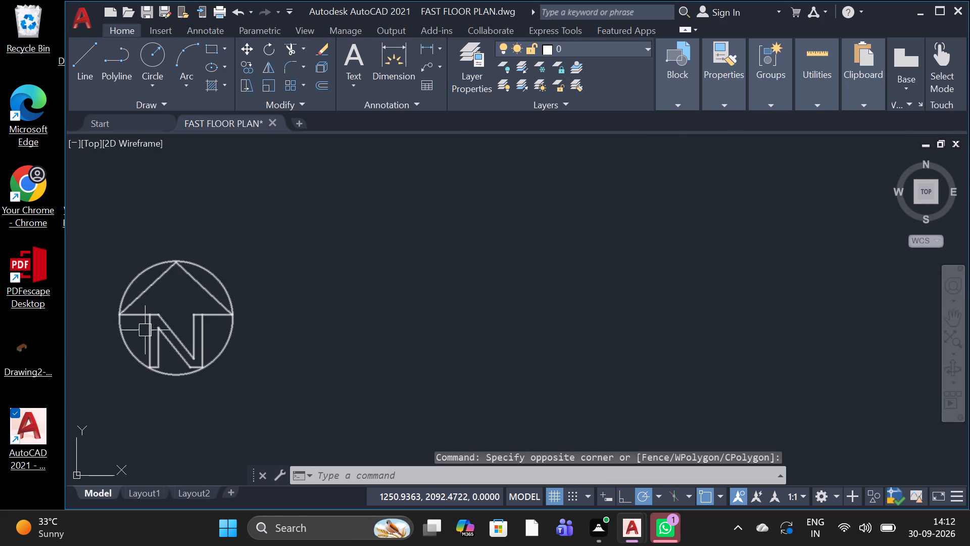
pyautogui.click(145, 330)
pyautogui.click(180, 320)
pyautogui.doubleClick(180, 320)
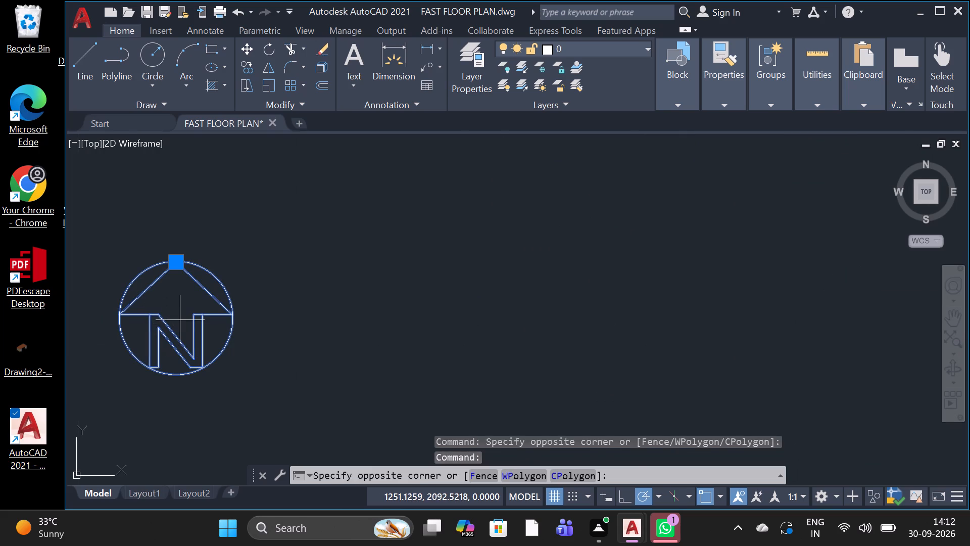
pyautogui.tripleClick(181, 320)
pyautogui.moveTo(179, 323); pyautogui.dragTo(173, 306)
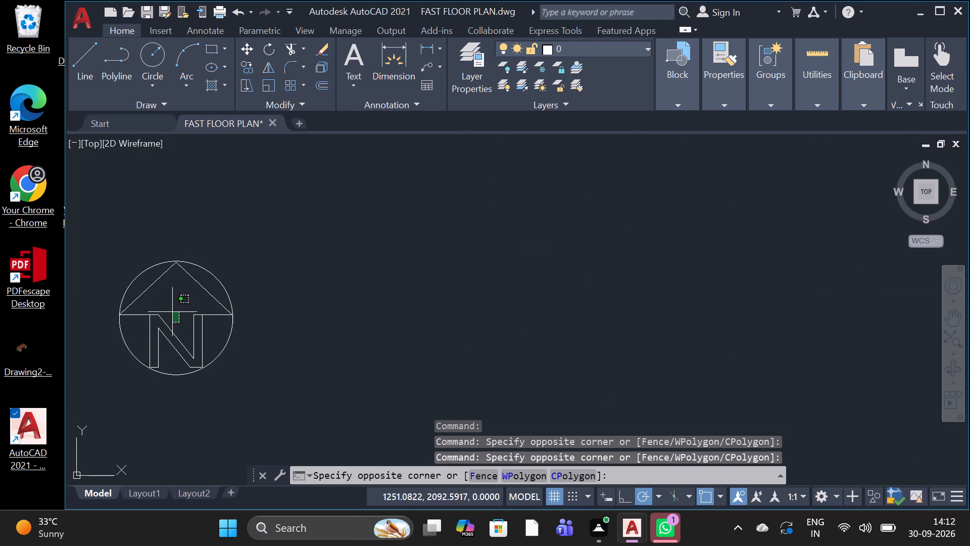
pyautogui.click(174, 320)
pyautogui.scroll(-3, 266, 322)
pyautogui.scroll(-5, 329, 327)
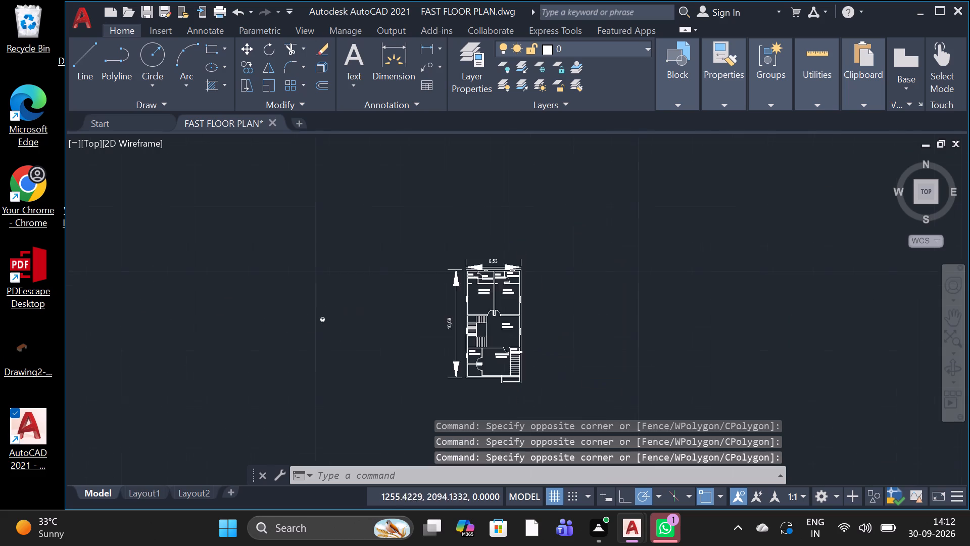
# Copy the north arrow from west of the floor plan to the empty area just outside the plan's upper-right corner.
pyautogui.scroll(4, 336, 320)
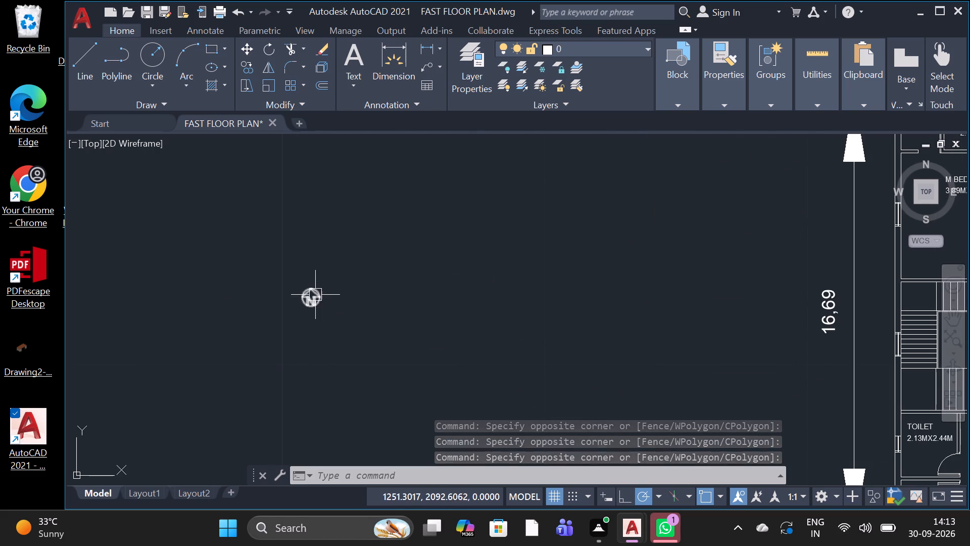
pyautogui.write('CO')
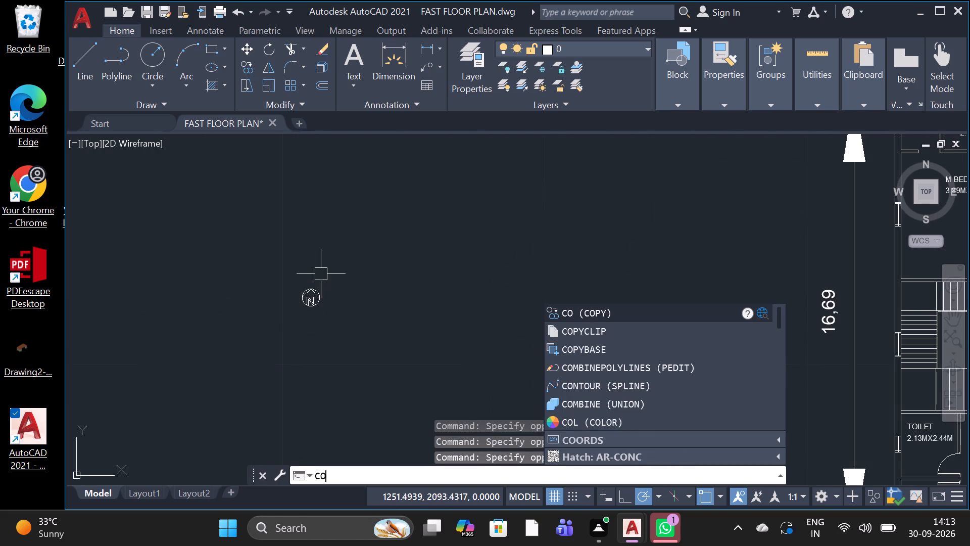
pyautogui.press('space')
pyautogui.moveTo(328, 260); pyautogui.dragTo(333, 260)
pyautogui.click(287, 322)
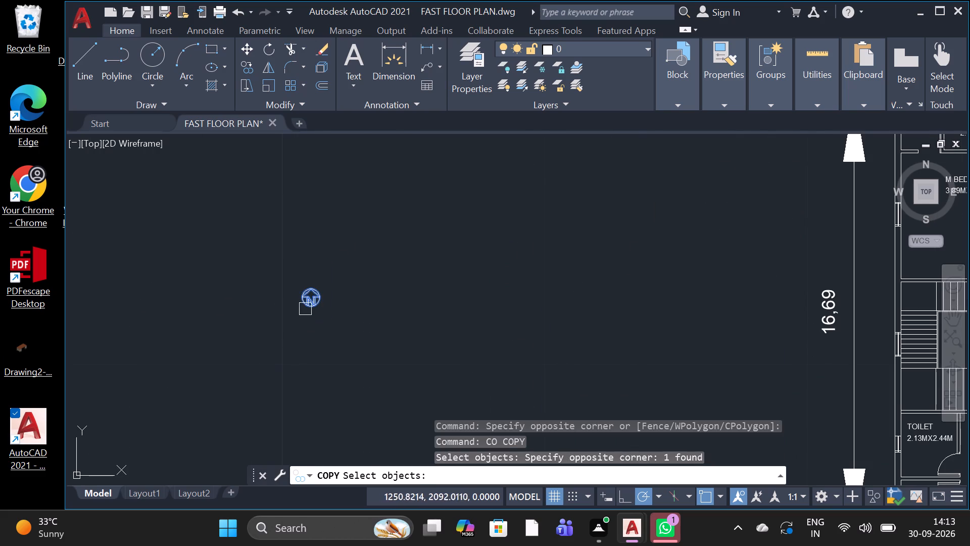
pyautogui.press('space')
pyautogui.click(312, 302)
pyautogui.scroll(-1, 447, 257)
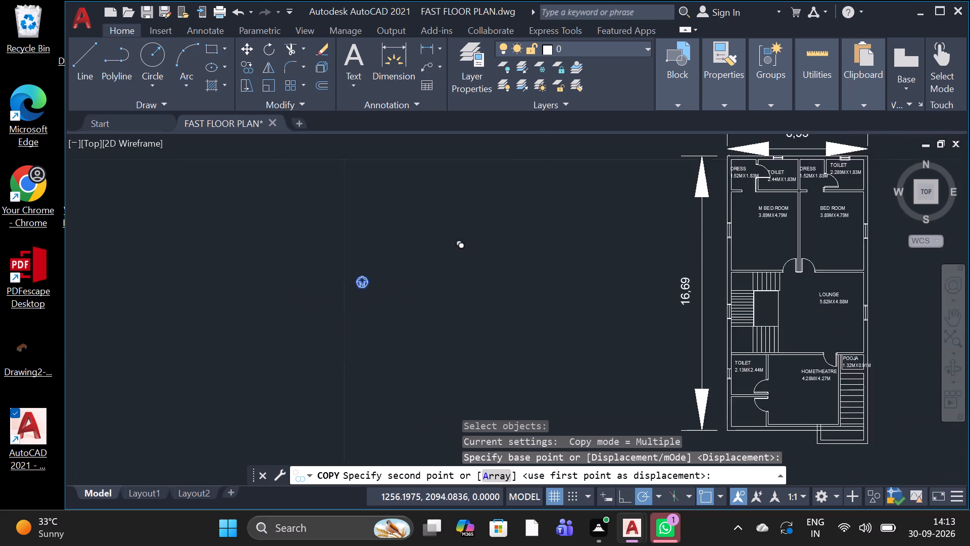
pyautogui.scroll(-3, 452, 256)
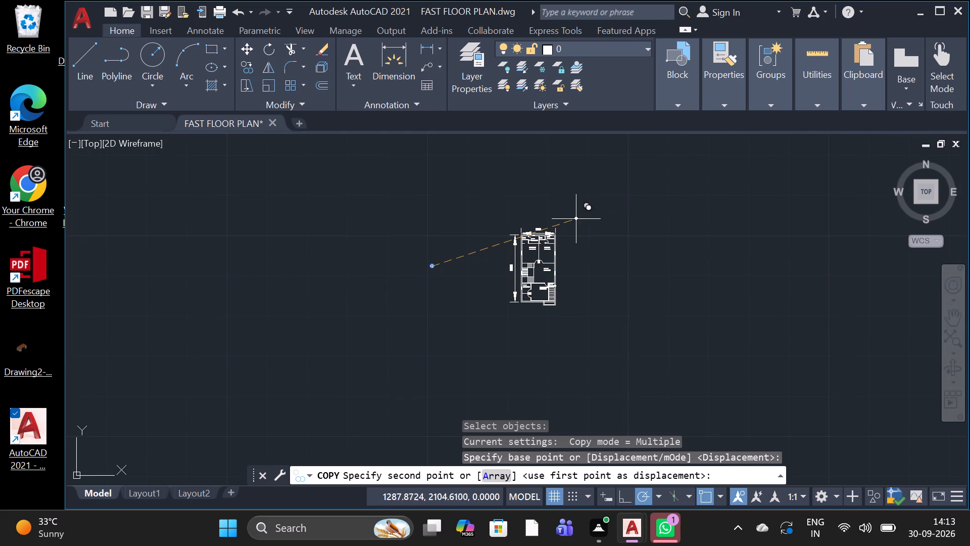
pyautogui.scroll(2, 574, 222)
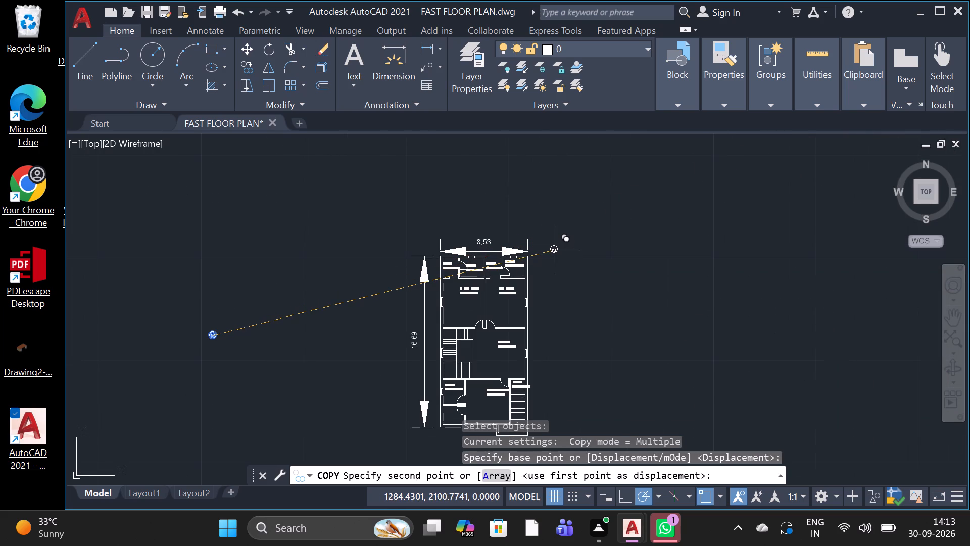
pyautogui.click(554, 250)
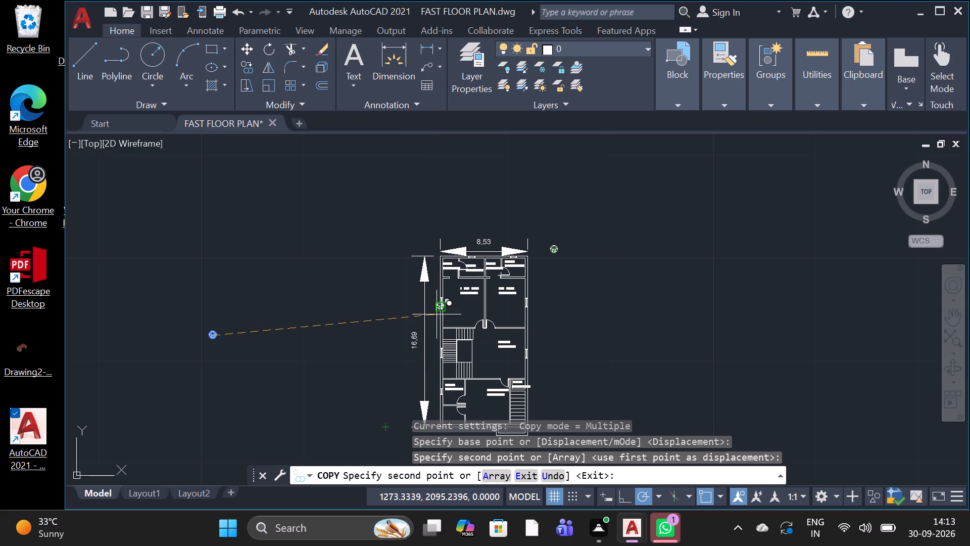
pyautogui.scroll(-3, 439, 309)
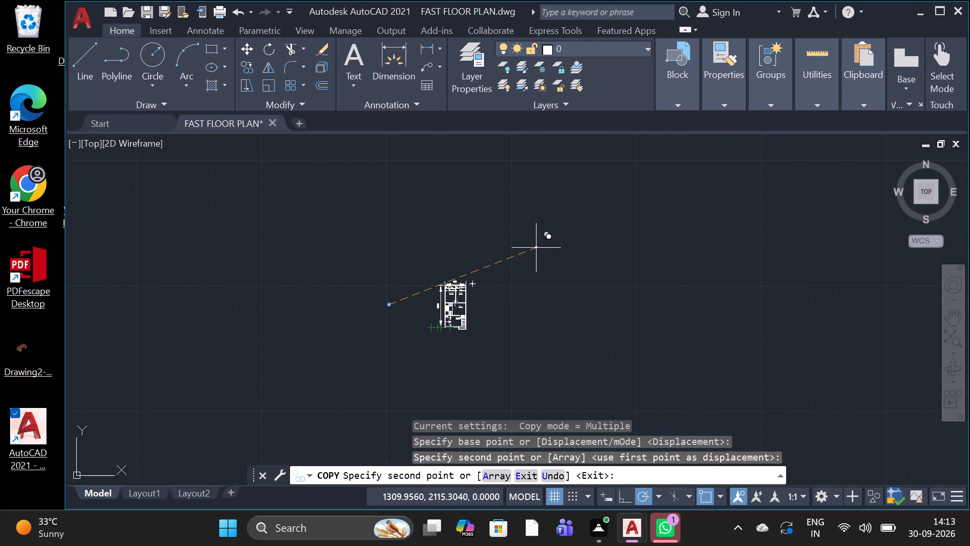
pyautogui.press('Escape')
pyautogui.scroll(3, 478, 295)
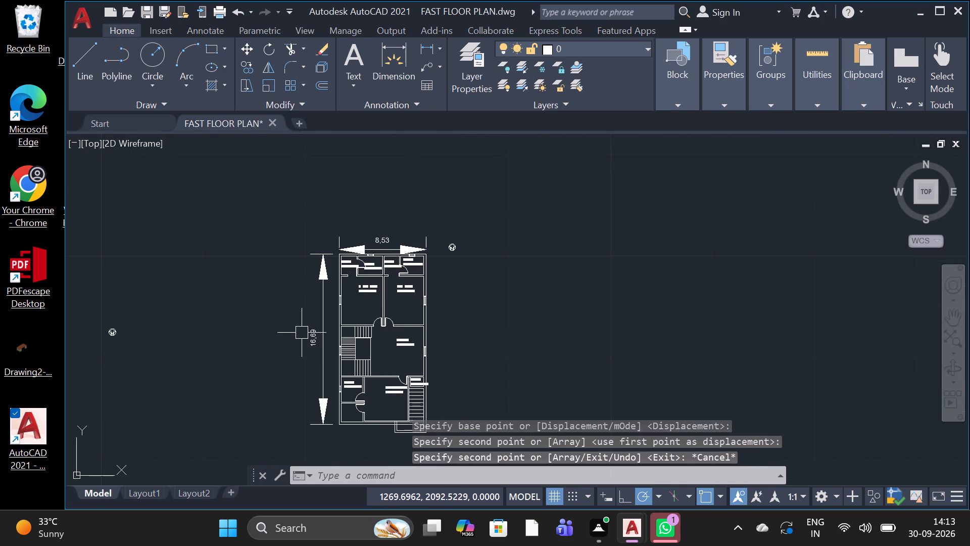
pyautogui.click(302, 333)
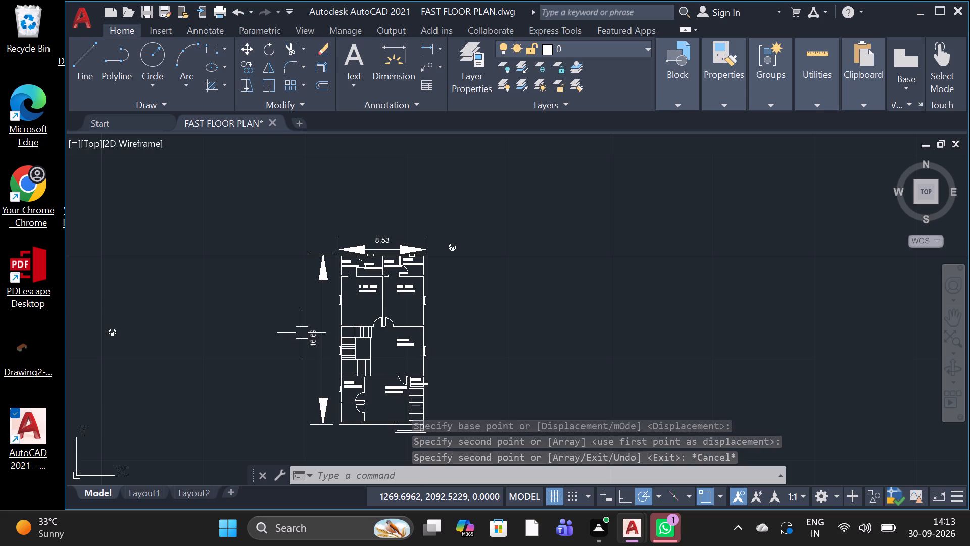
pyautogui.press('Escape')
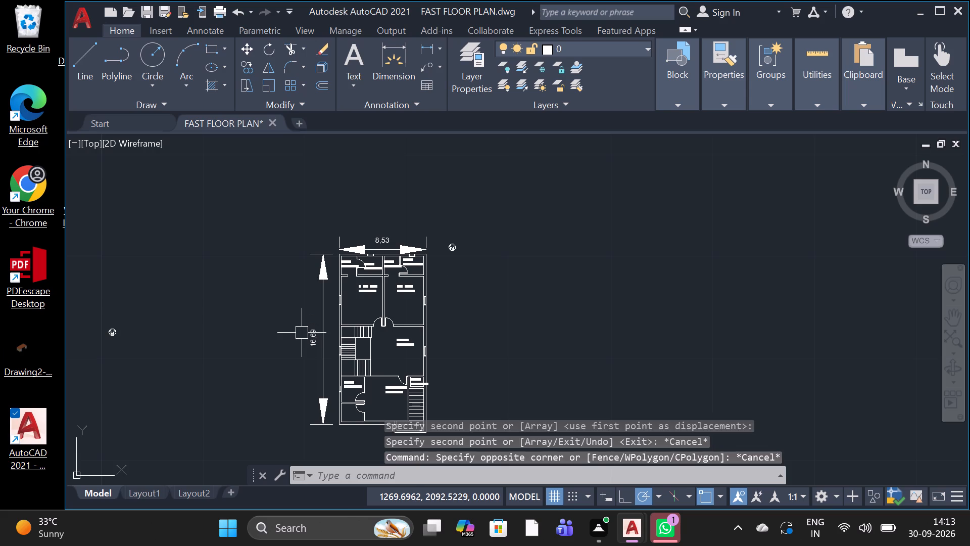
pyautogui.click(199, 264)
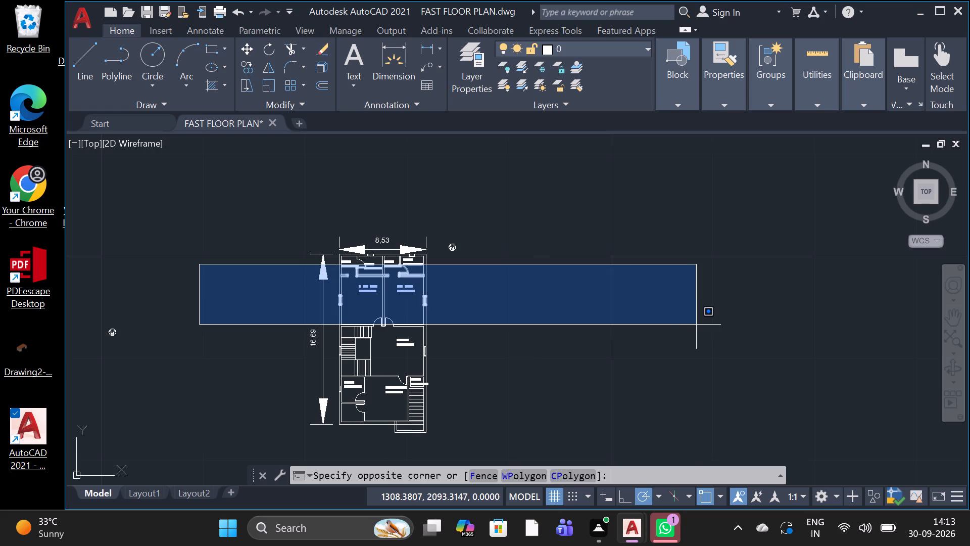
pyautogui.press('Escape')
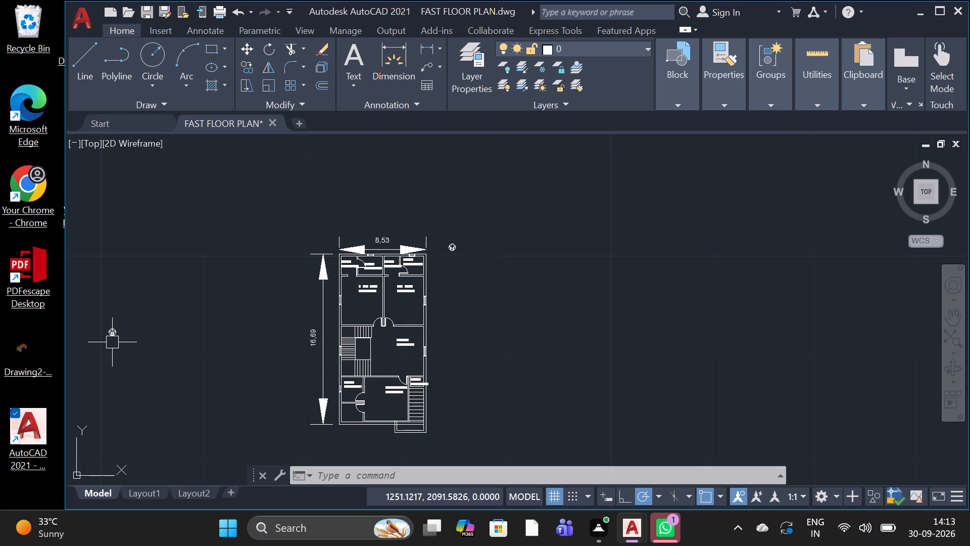
# Delete the original north arrow in the empty area west of the floor plan.
pyautogui.moveTo(51, 315); pyautogui.dragTo(109, 367)
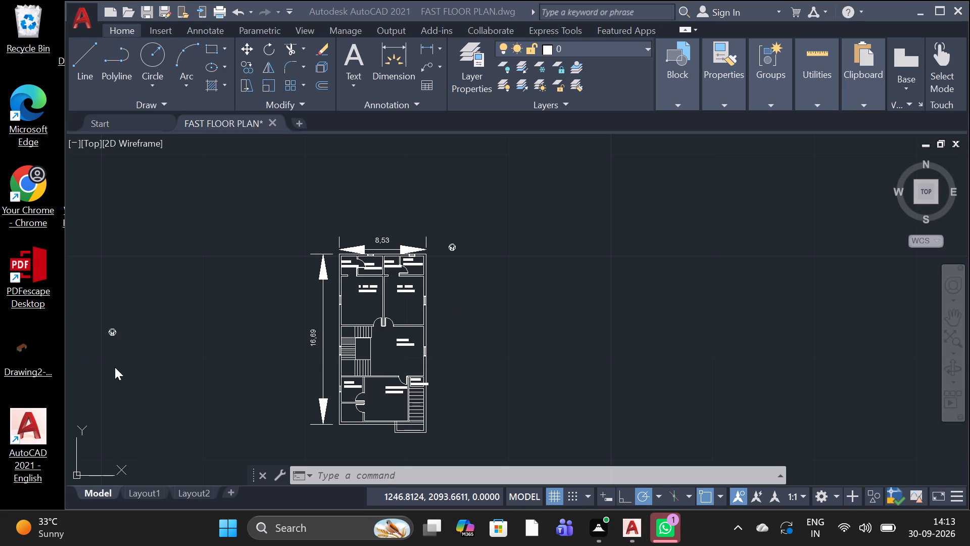
pyautogui.click(117, 336)
pyautogui.click(114, 336)
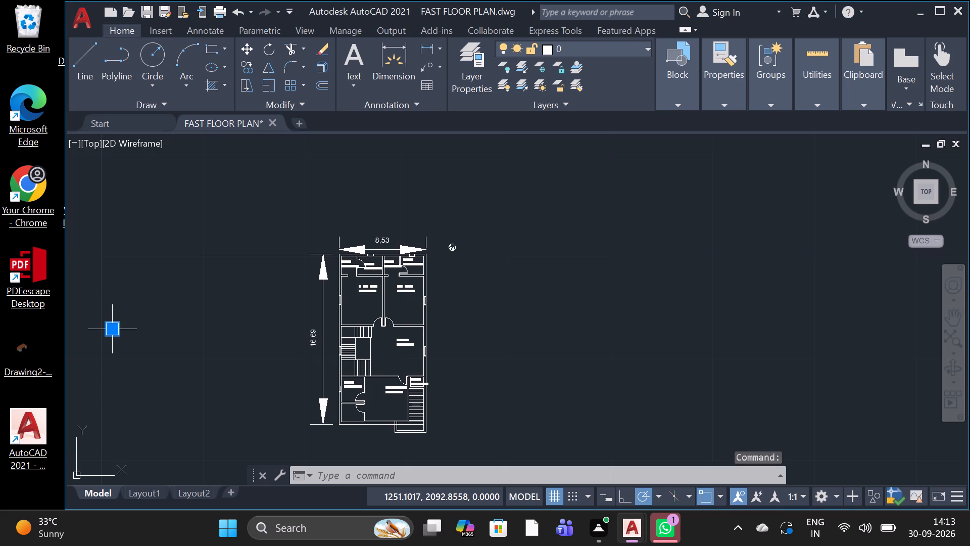
pyautogui.press('Delete')
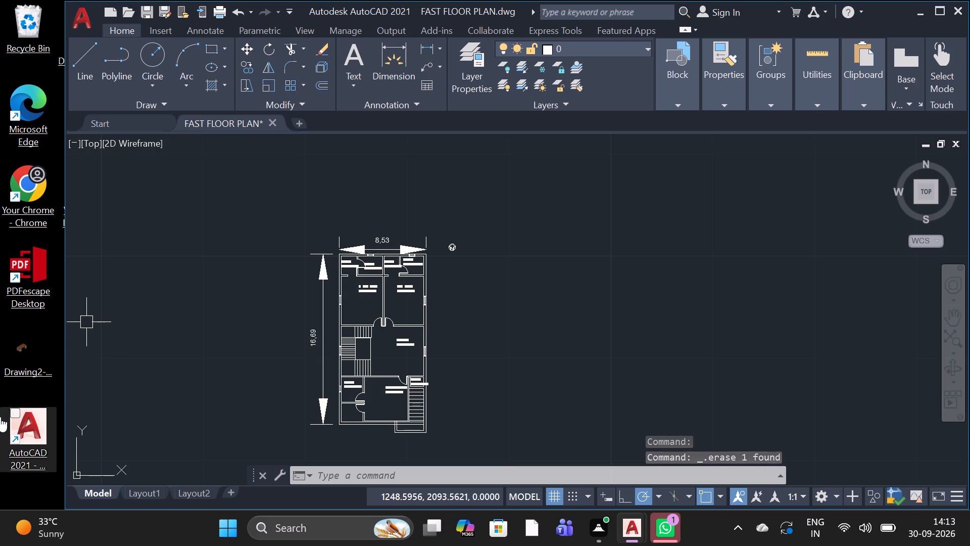
# Save the drawing as FAST FLOOR PLAN in Documents in AutoCAD 2018 Drawing format, replacing the existing file.
pyautogui.click(69, 27)
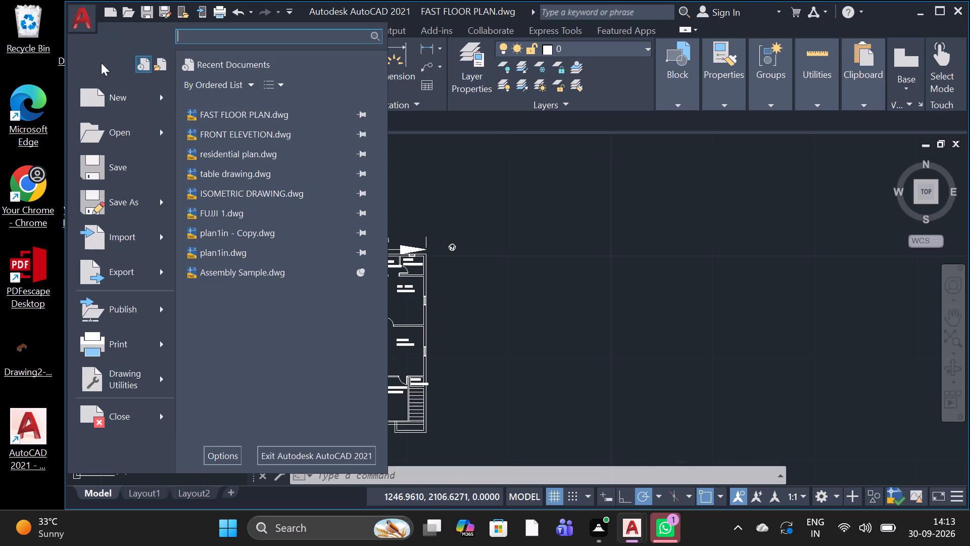
pyautogui.click(132, 207)
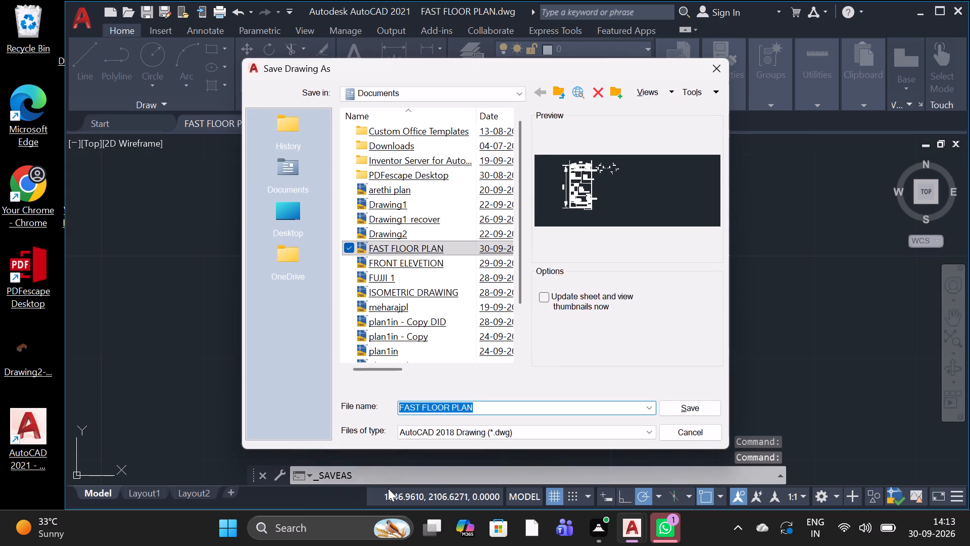
pyautogui.click(696, 412)
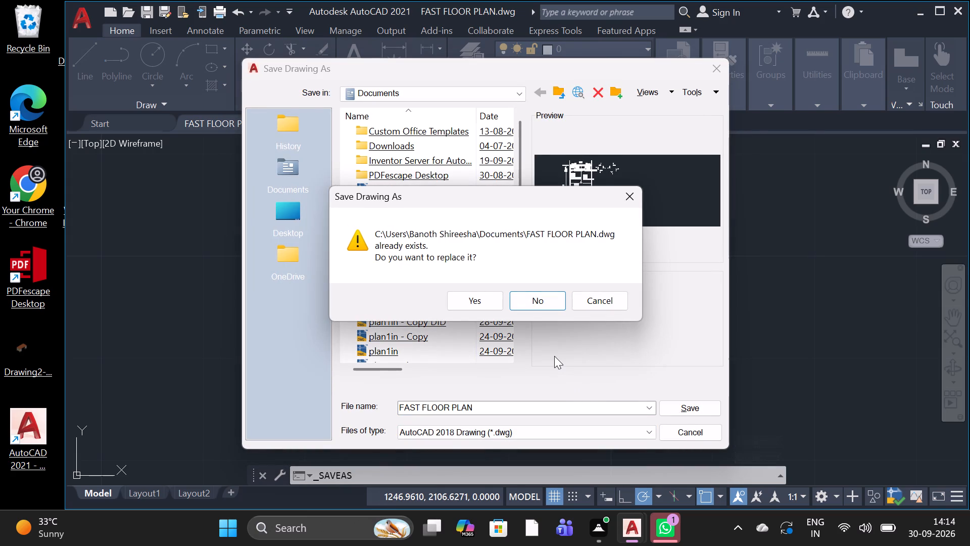
pyautogui.doubleClick(708, 406)
pyautogui.click(484, 299)
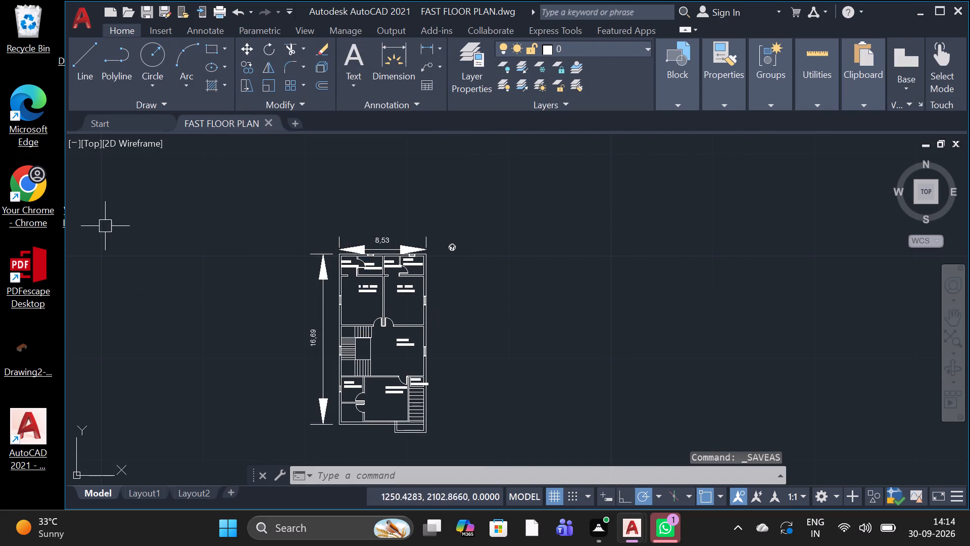
# Reopen FAST FLOOR PLAN.dwg from the recent documents and look over the whole plan with its north arrow.
pyautogui.click(83, 14)
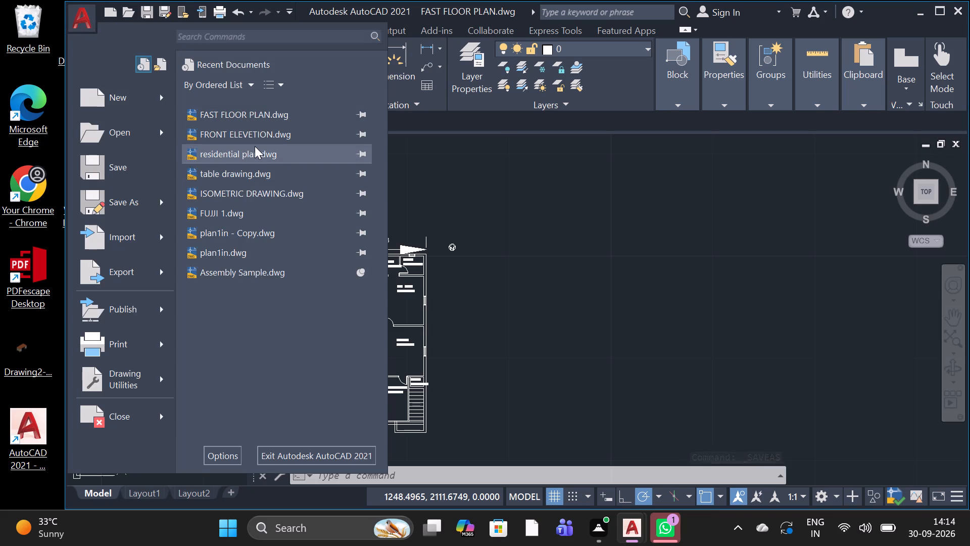
pyautogui.click(261, 119)
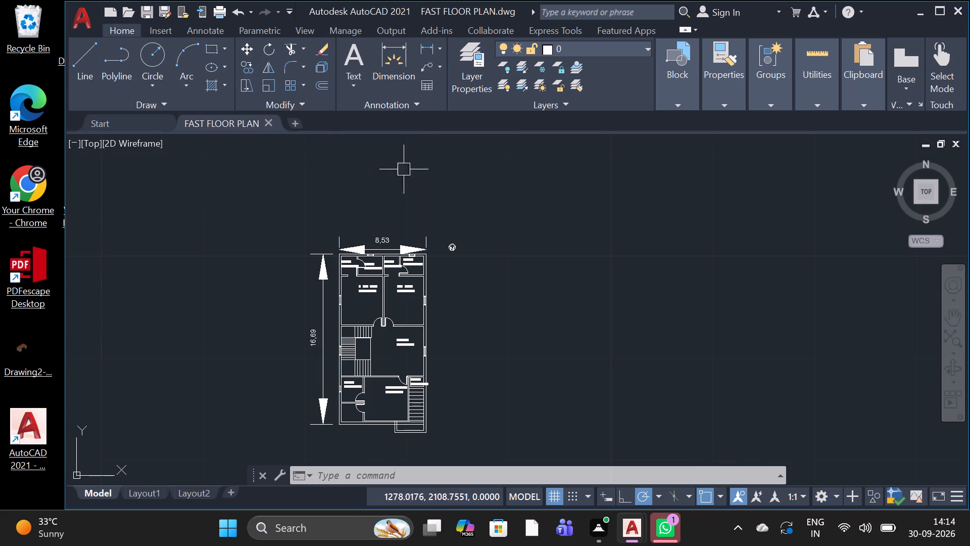
pyautogui.scroll(-1, 492, 265)
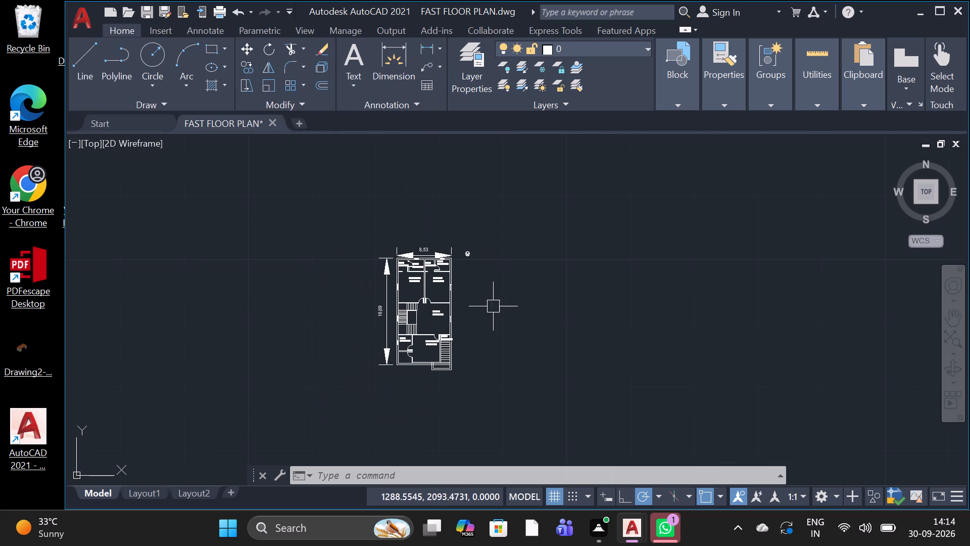
pyautogui.scroll(1, 488, 361)
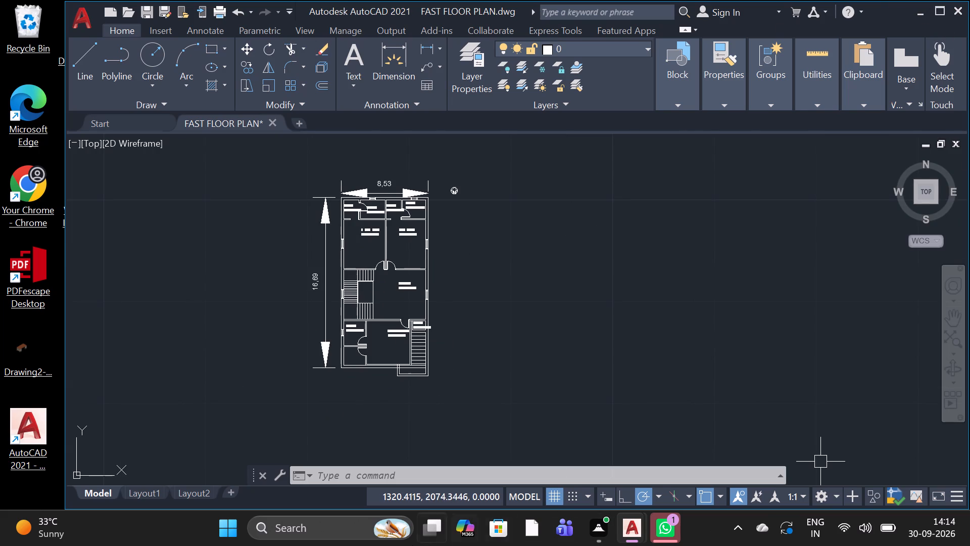
# Run the LOGFILEOFF command.
pyautogui.click(400, 472)
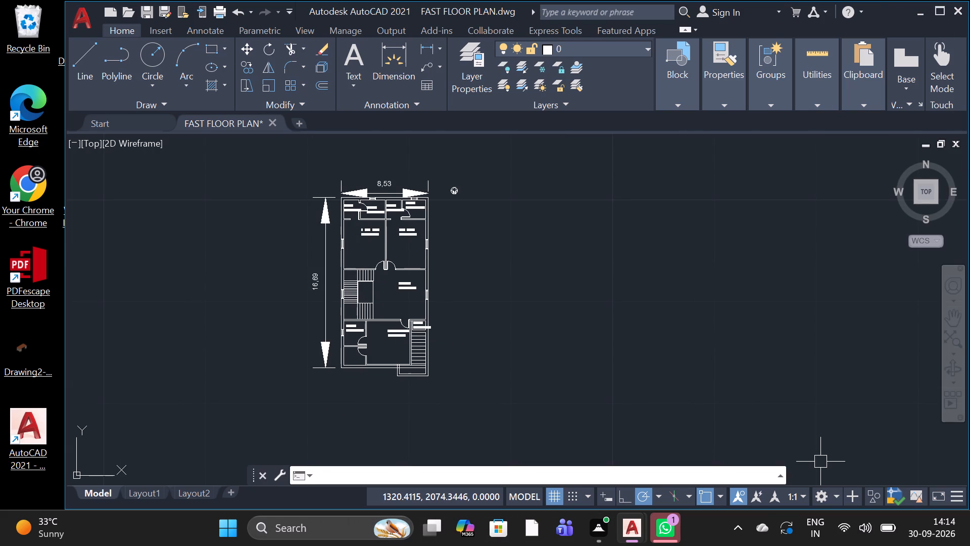
pyautogui.write('LO')
pyautogui.press('g')
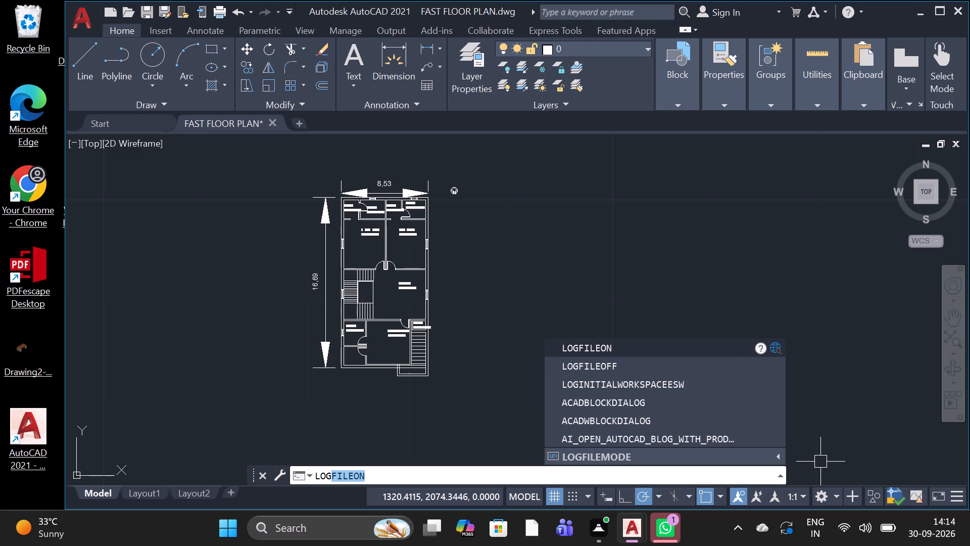
pyautogui.click(609, 367)
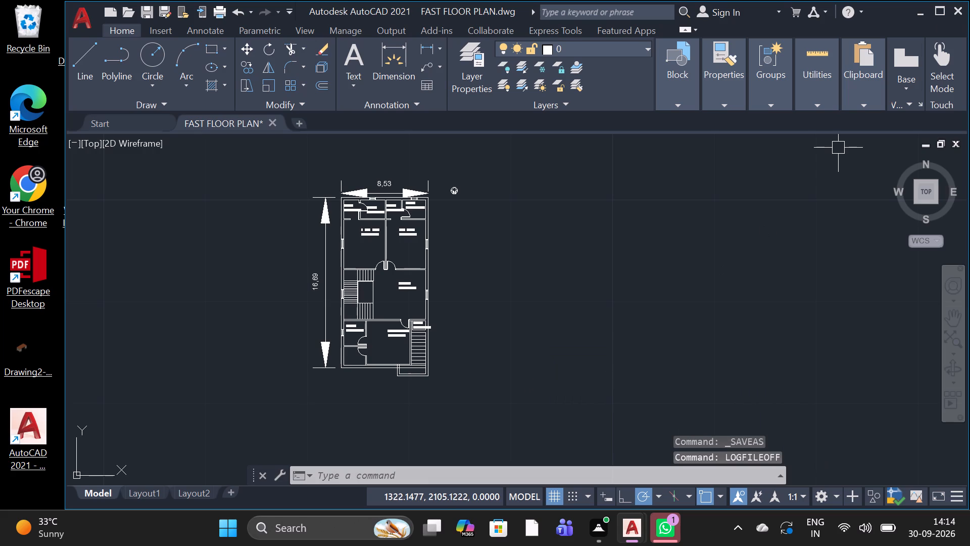
# Exit AutoCAD, saving the changes to FAST FLOOR PLAN.dwg.
pyautogui.click(964, 15)
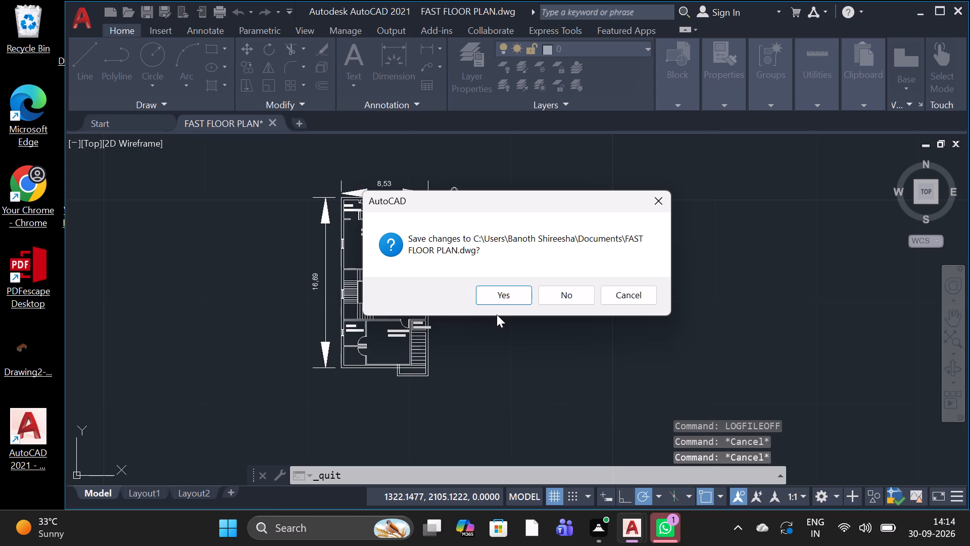
pyautogui.click(496, 294)
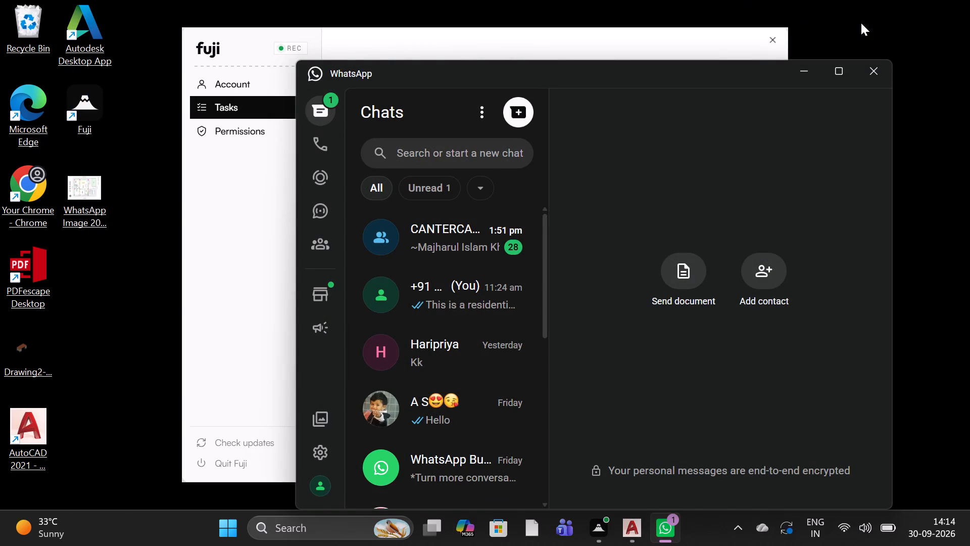
# Close the WhatsApp window.
pyautogui.click(878, 75)
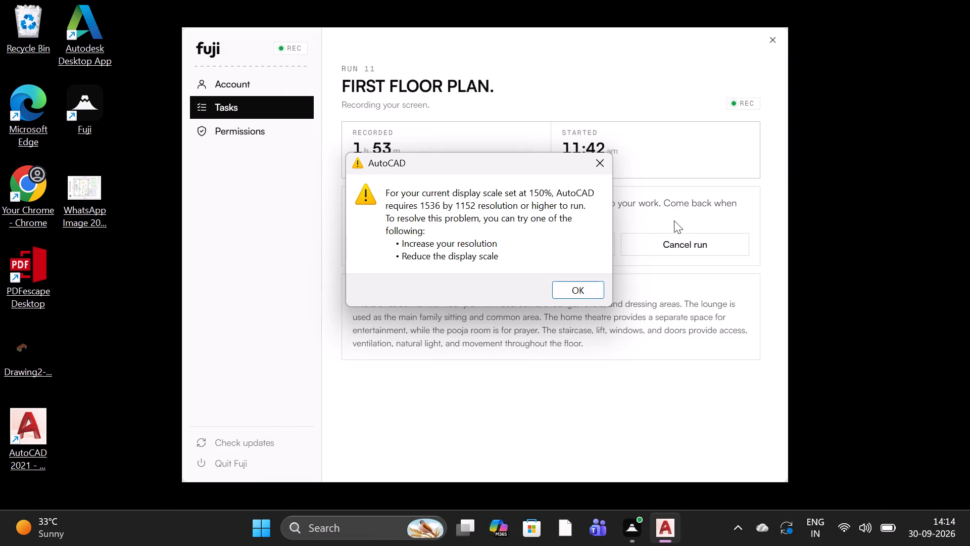